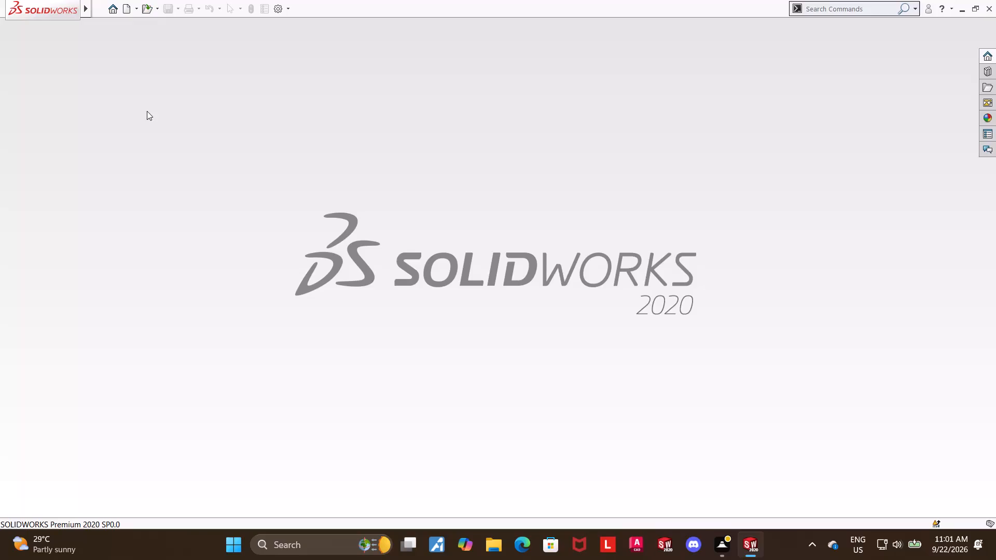
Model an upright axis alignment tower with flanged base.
Create a new part document.
left_click(123, 15)
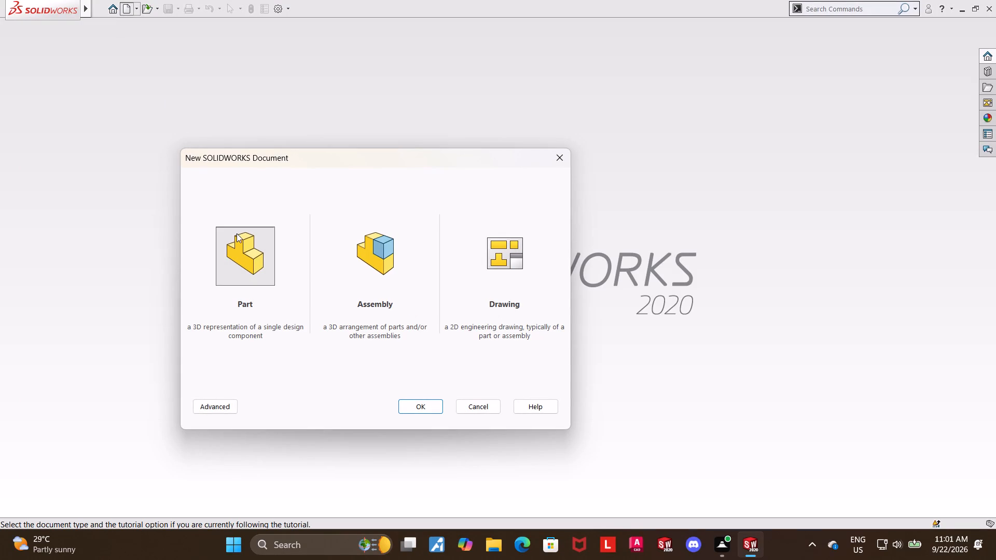
double_click(238, 241)
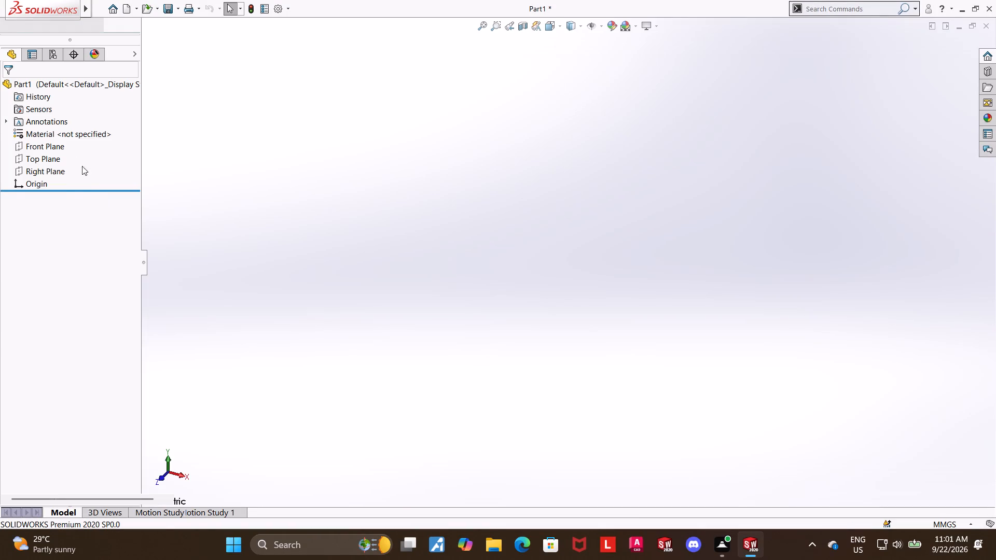
Start a sketch on the Top Plane and draw a center rectangle about 133 mm high, centred on the origin.
left_click(38, 157)
left_click(82, 201)
left_click(99, 183)
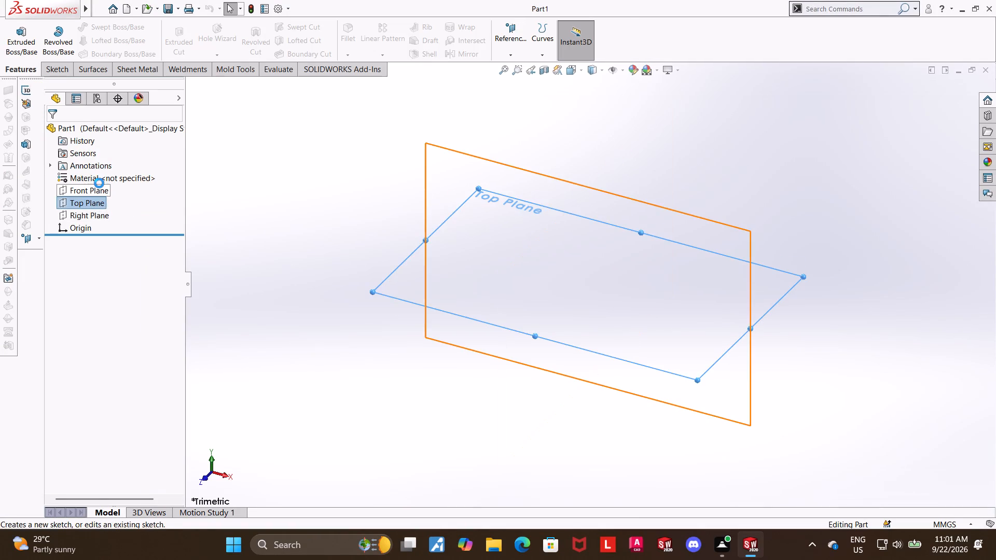
left_click(98, 42)
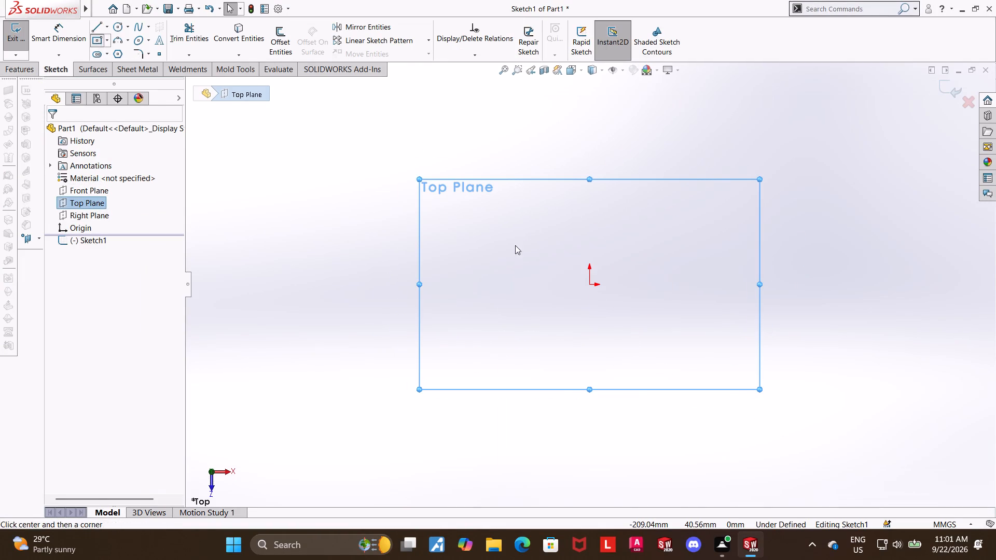
left_click(589, 286)
left_click(728, 158)
key("Escape")
key("Escape")
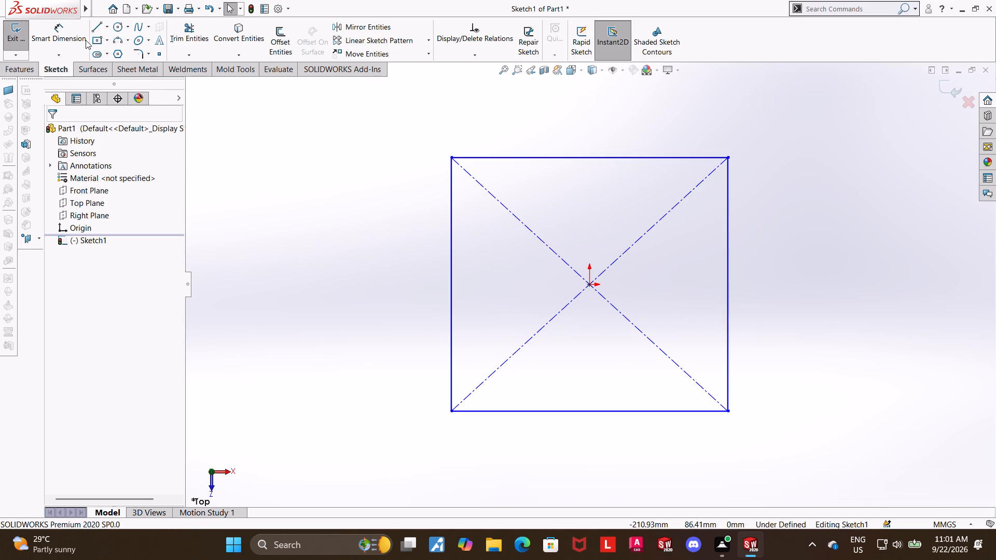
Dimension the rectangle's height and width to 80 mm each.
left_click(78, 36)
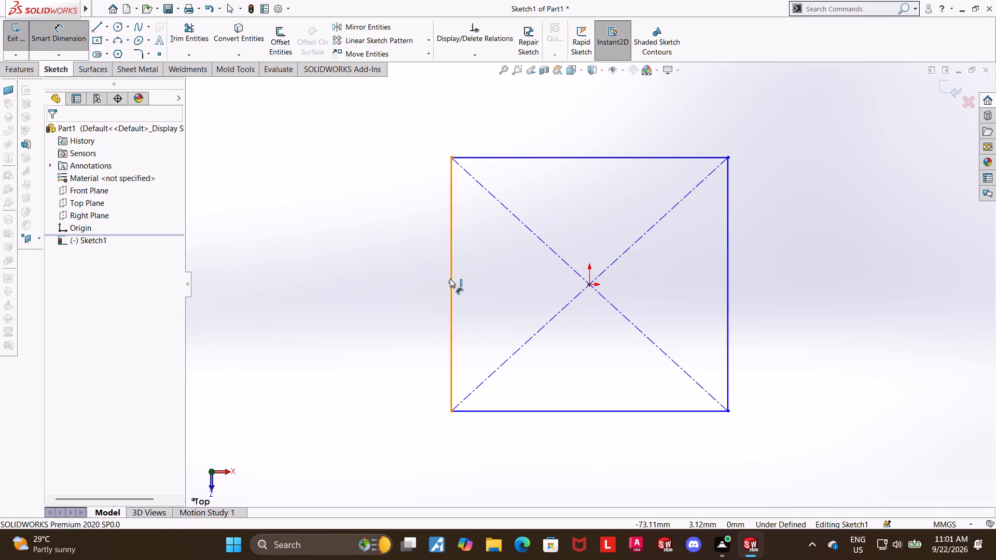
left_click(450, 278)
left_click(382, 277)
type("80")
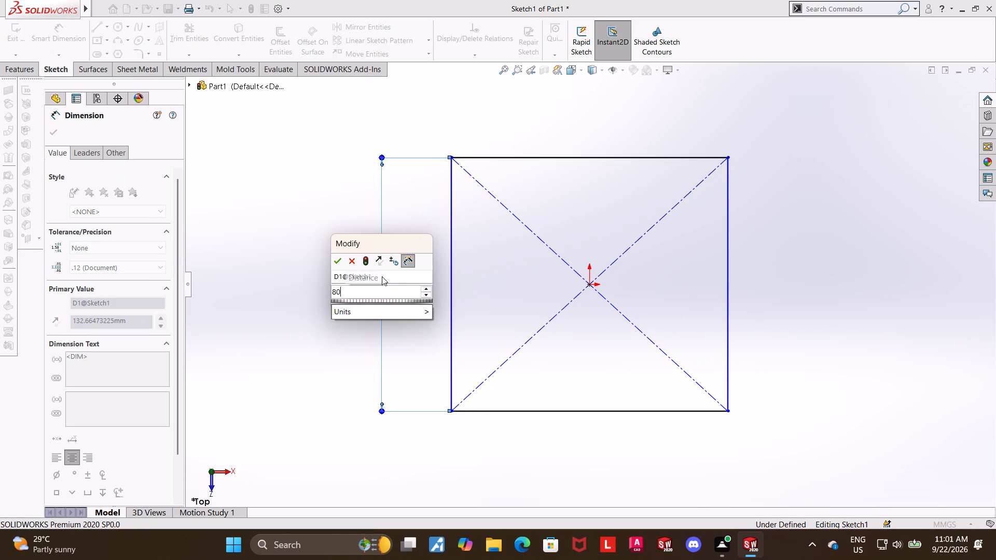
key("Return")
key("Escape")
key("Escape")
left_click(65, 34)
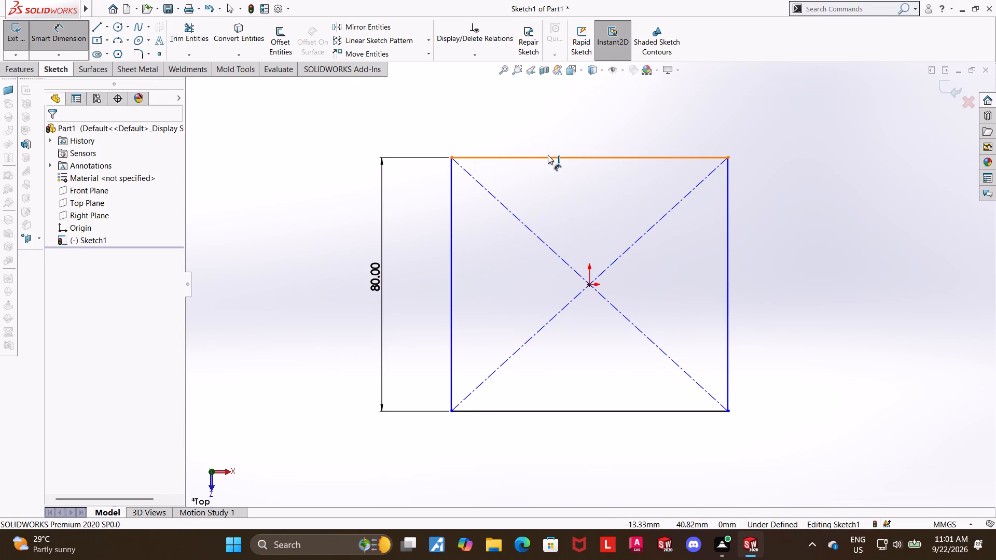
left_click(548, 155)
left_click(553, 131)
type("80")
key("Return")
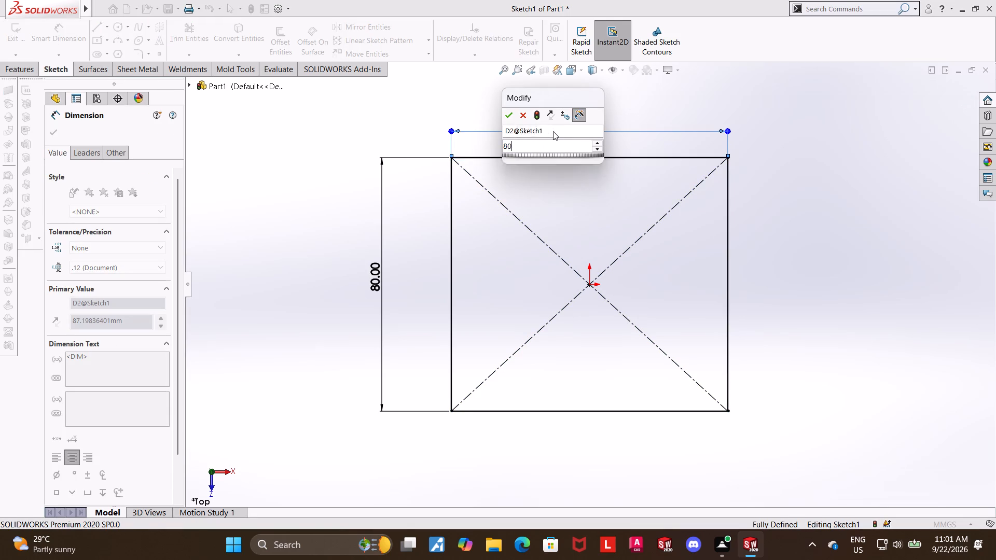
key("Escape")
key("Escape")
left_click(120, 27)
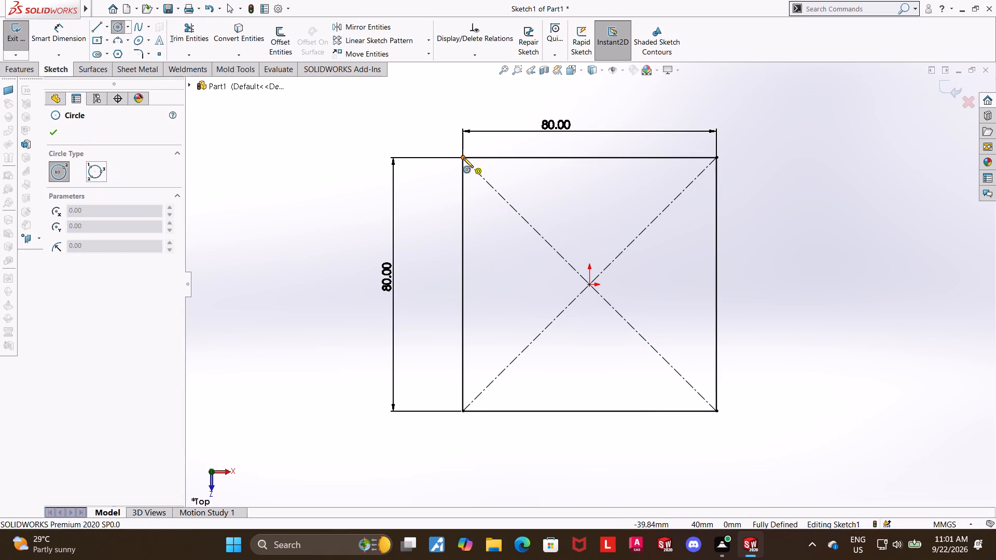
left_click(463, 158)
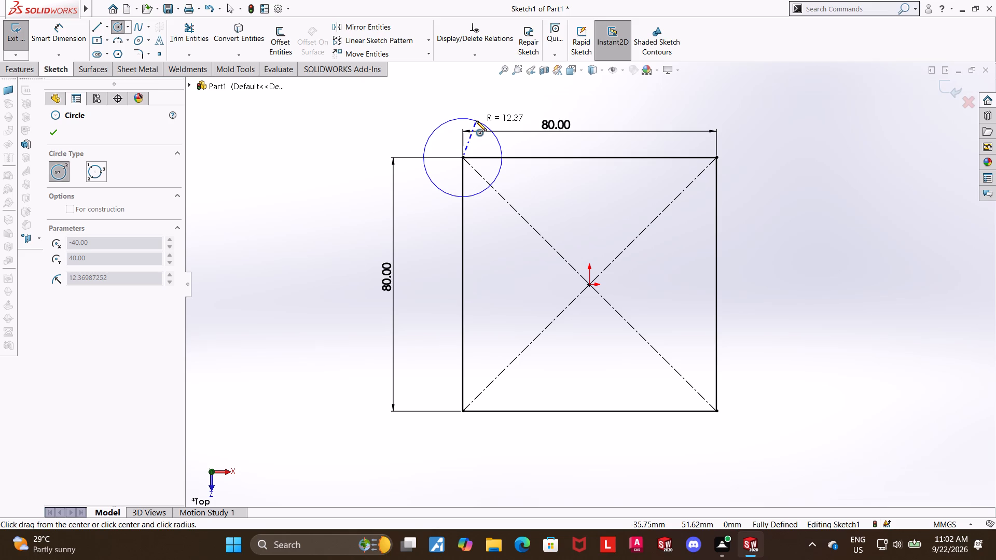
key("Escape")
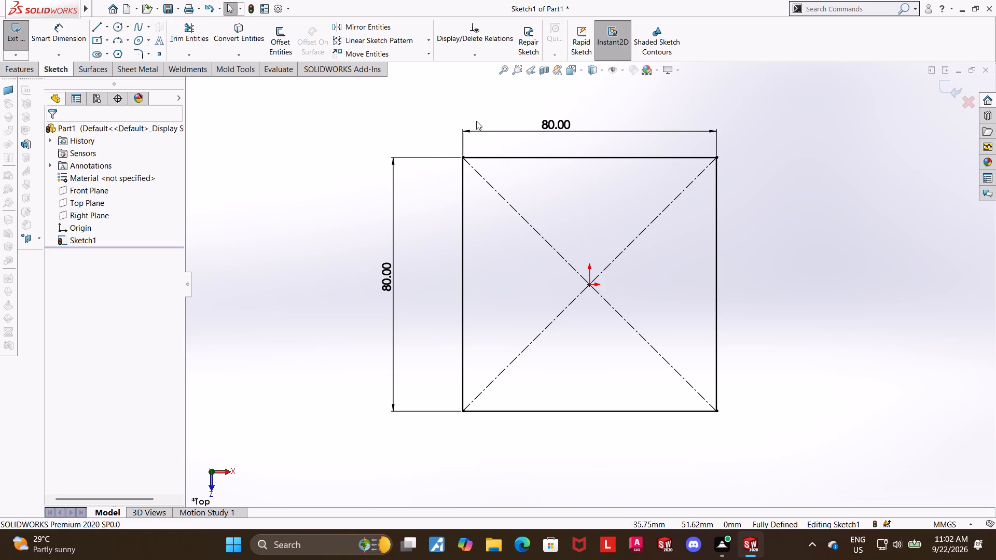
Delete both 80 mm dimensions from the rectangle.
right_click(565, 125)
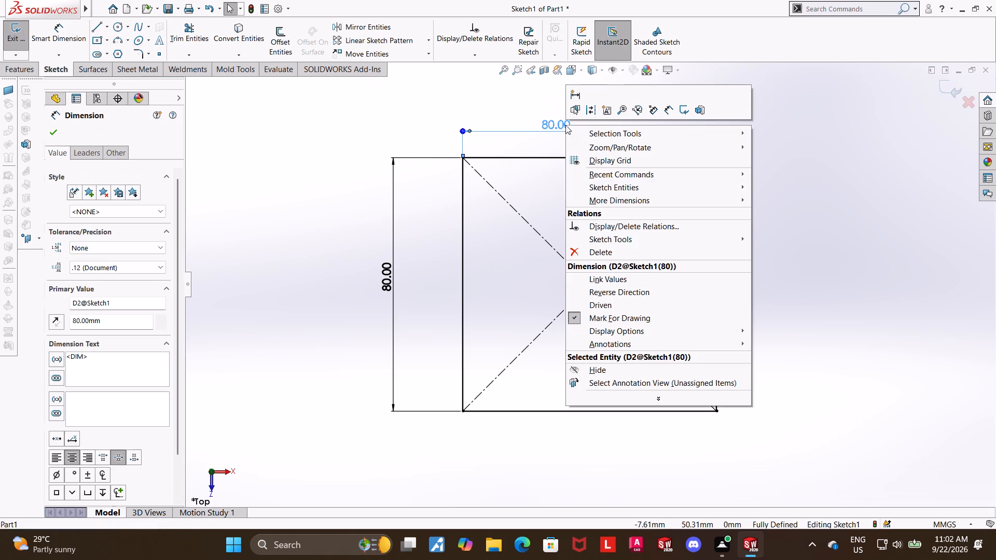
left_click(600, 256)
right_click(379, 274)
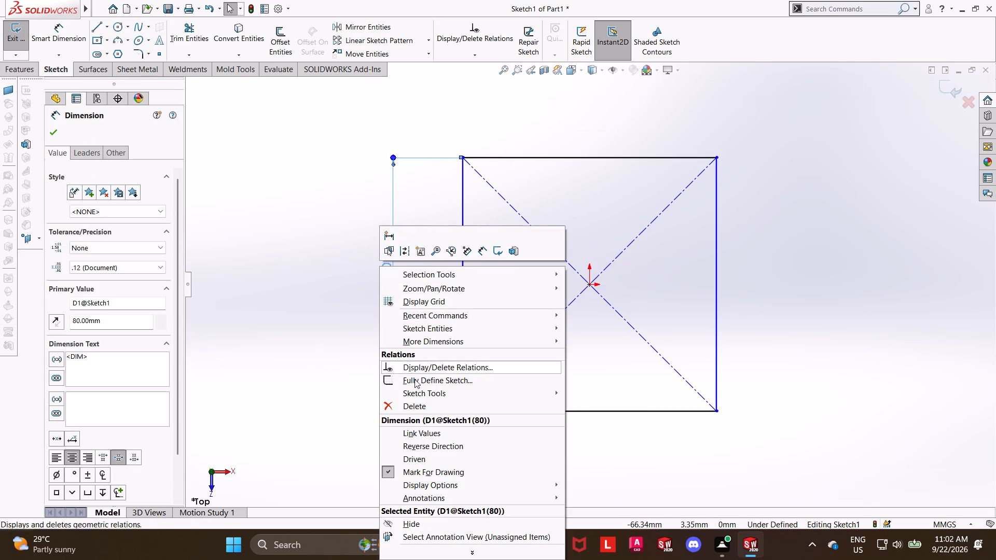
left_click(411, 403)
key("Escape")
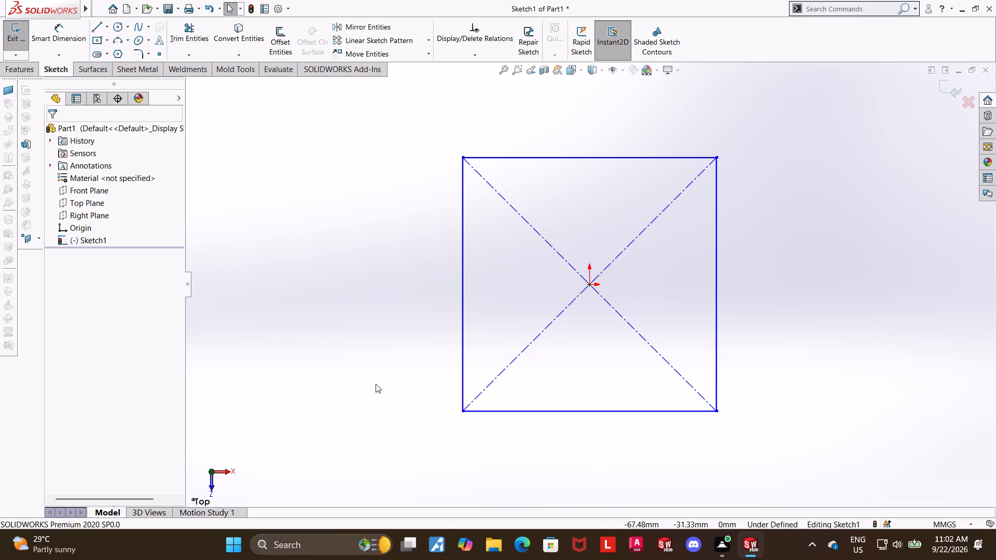
Dimension the rectangle's left edge and top edge to 60 mm each.
left_click(79, 31)
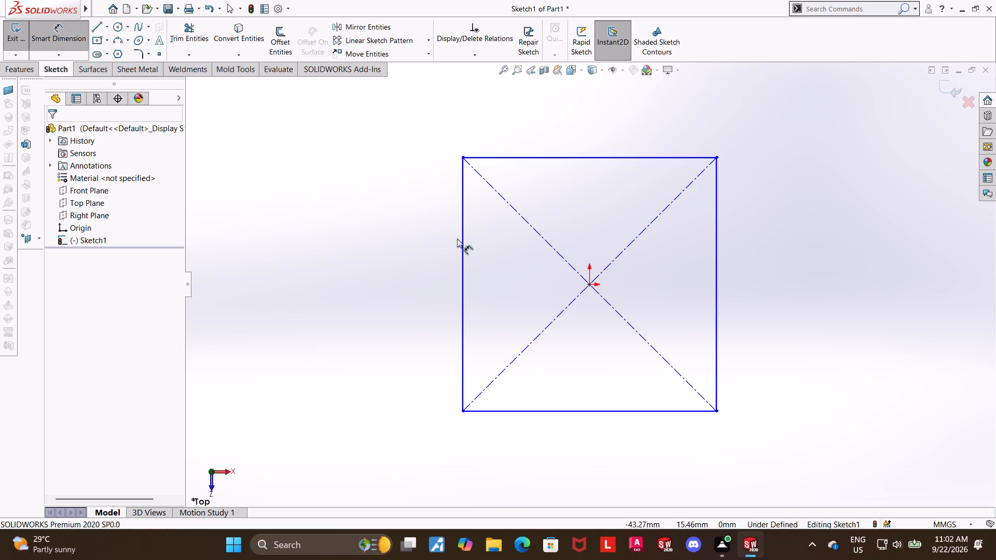
left_click(462, 242)
left_click(402, 242)
type("60")
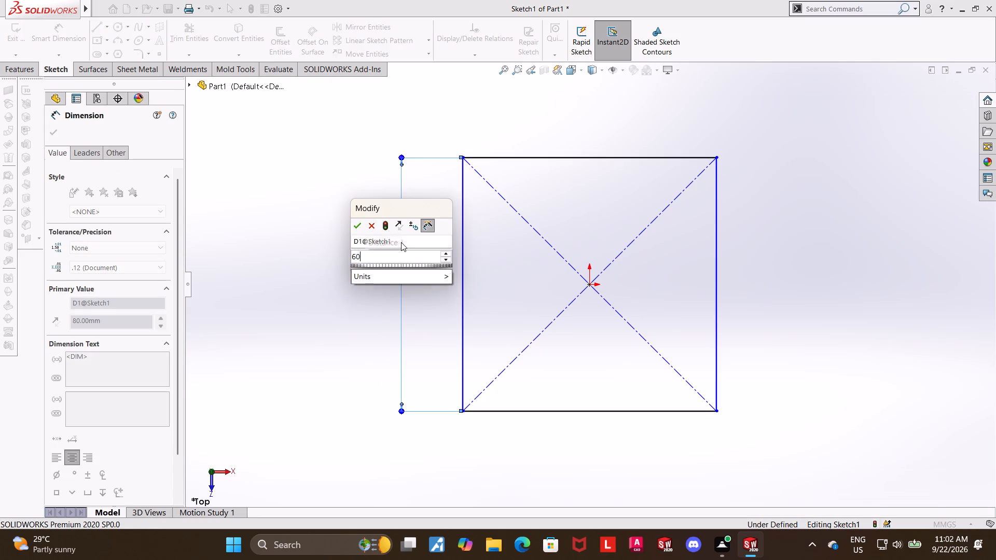
key("Return")
key("Escape")
left_click(31, 34)
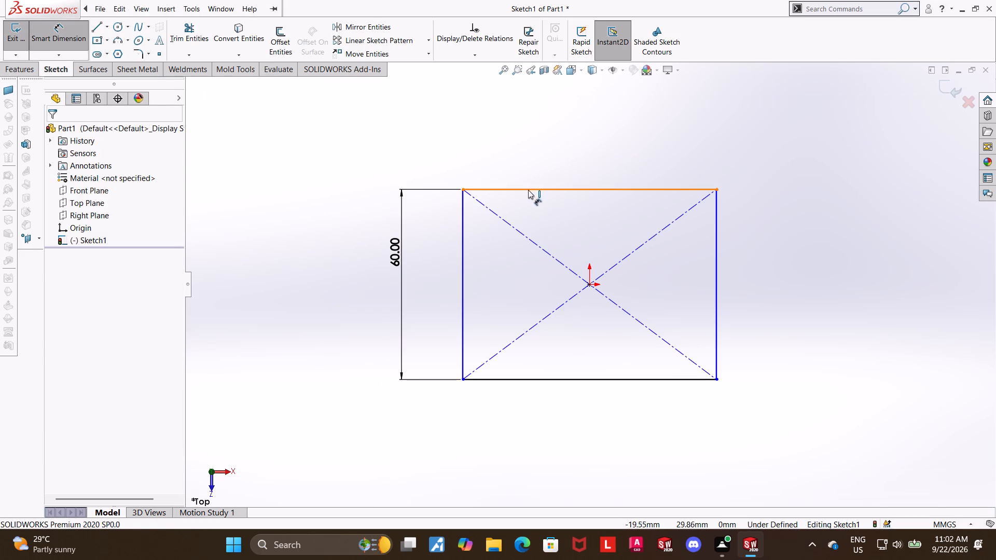
left_click(528, 190)
left_click(532, 178)
type("60")
key("Return")
key("Escape")
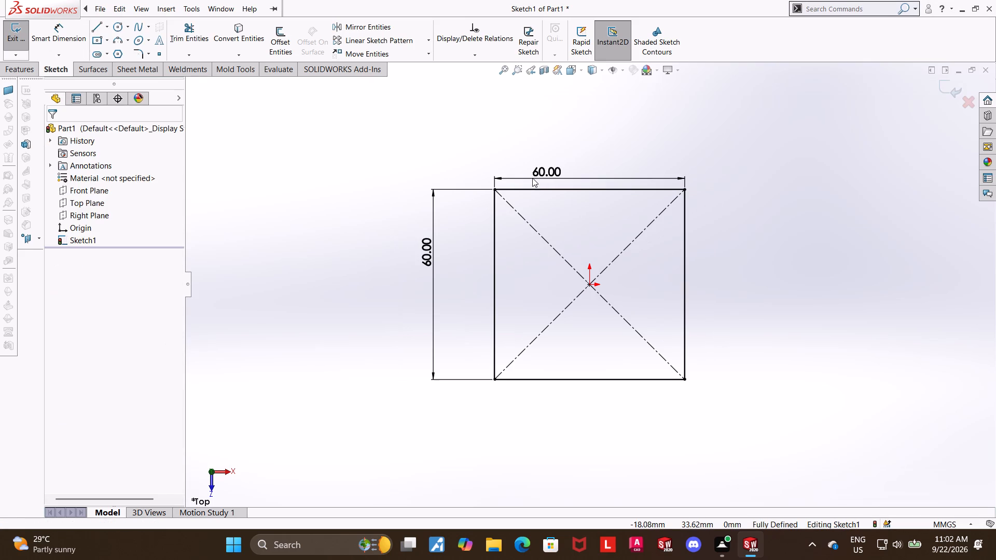
key("Escape")
Sketch a circle about 20 mm in diameter, centred just outside the square's upper-left corner.
left_click(121, 25)
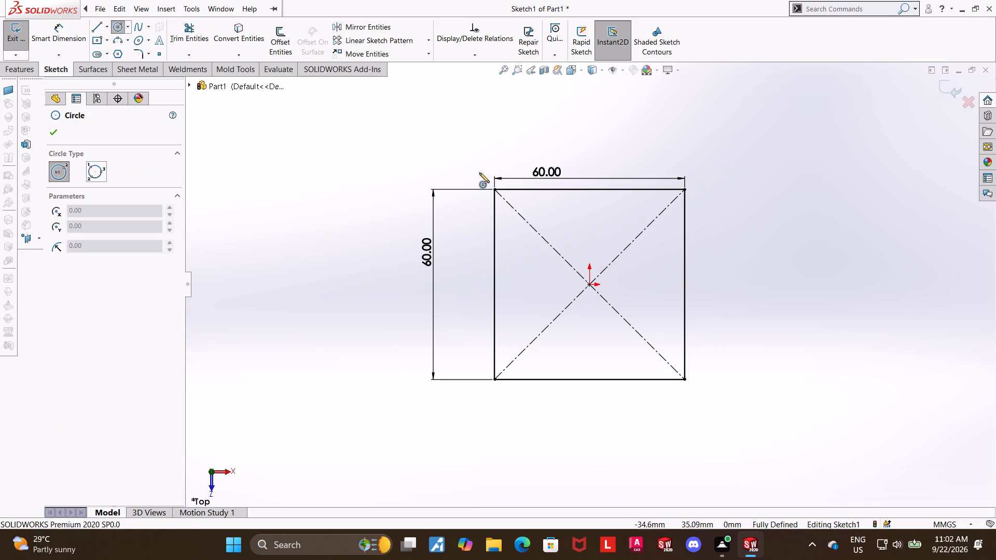
left_click(479, 172)
left_click(507, 157)
key("Escape")
key("Escape")
Dimension the corner circle's diameter to 26 mm.
left_click(70, 27)
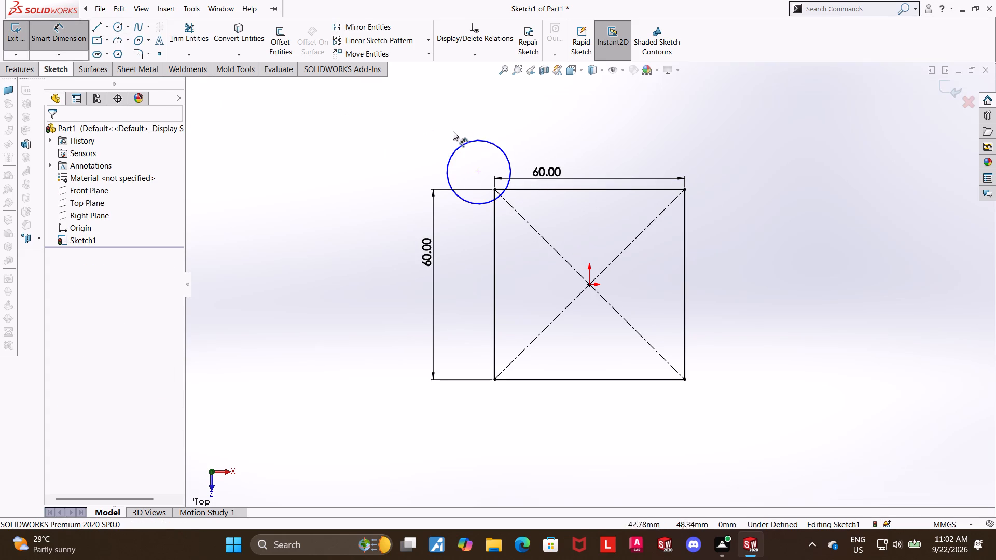
left_click(460, 144)
double_click(402, 122)
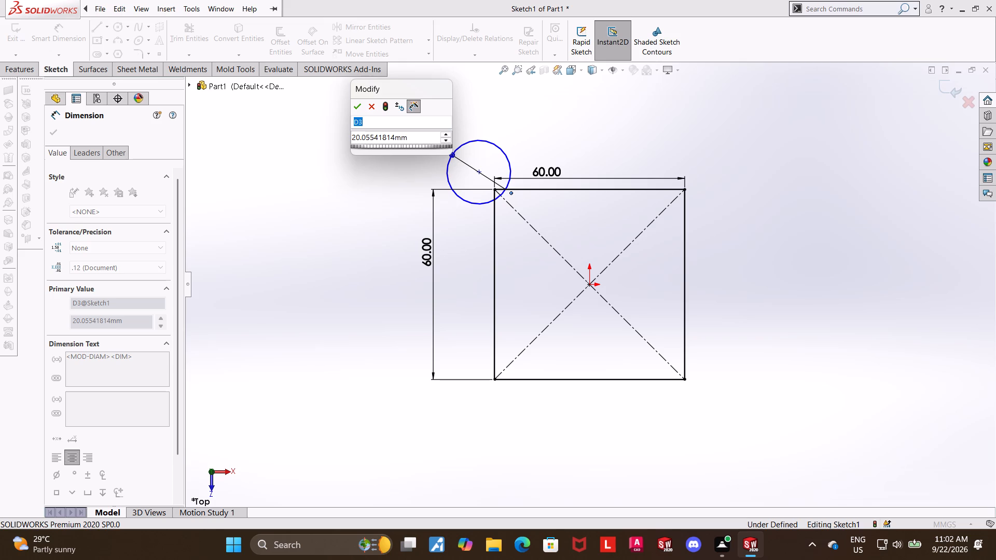
type("26")
key("Return")
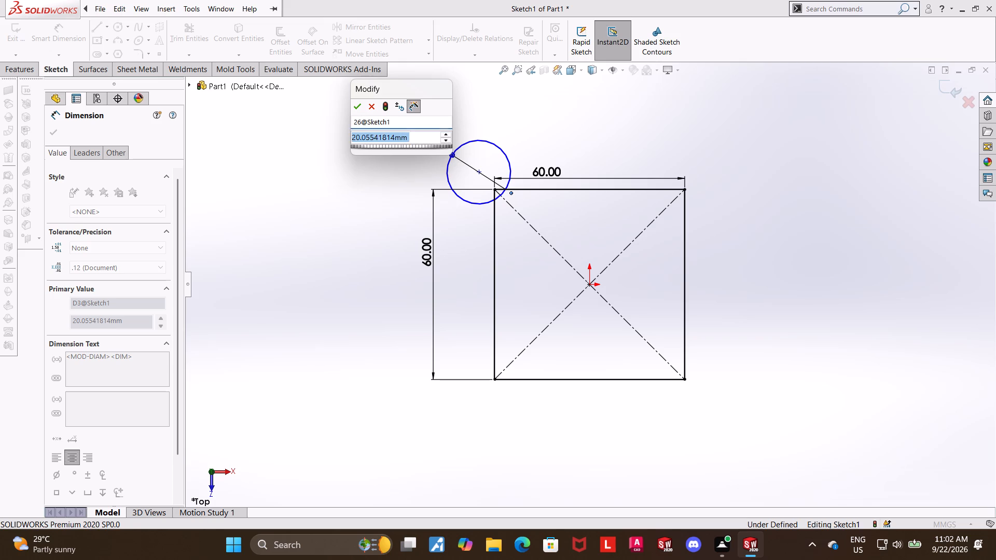
key("Escape")
double_click(418, 121)
type("26")
key("Return")
key("Escape")
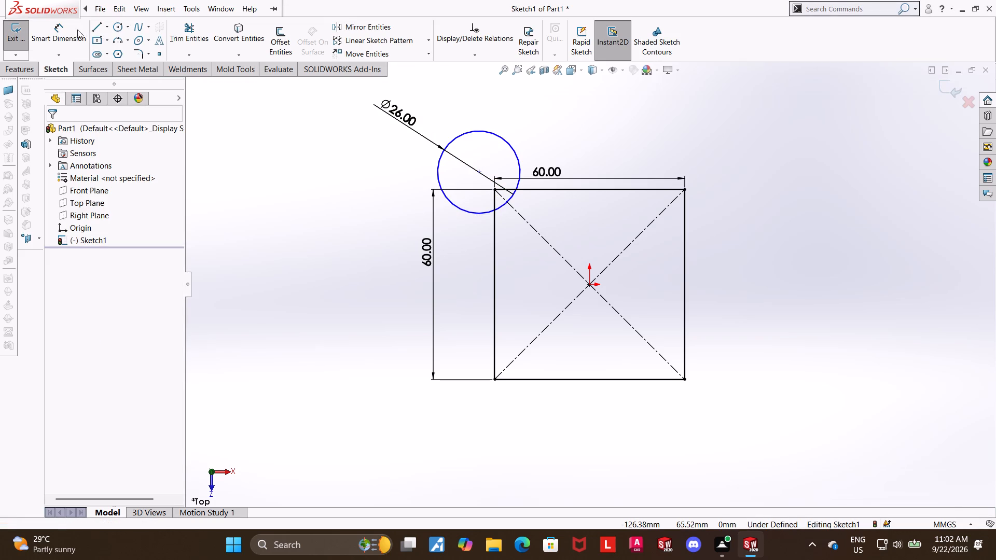
left_click(66, 25)
Sketch a smaller circle concentric with the 26 mm circle and dimension its diameter to 16 mm.
left_click(118, 26)
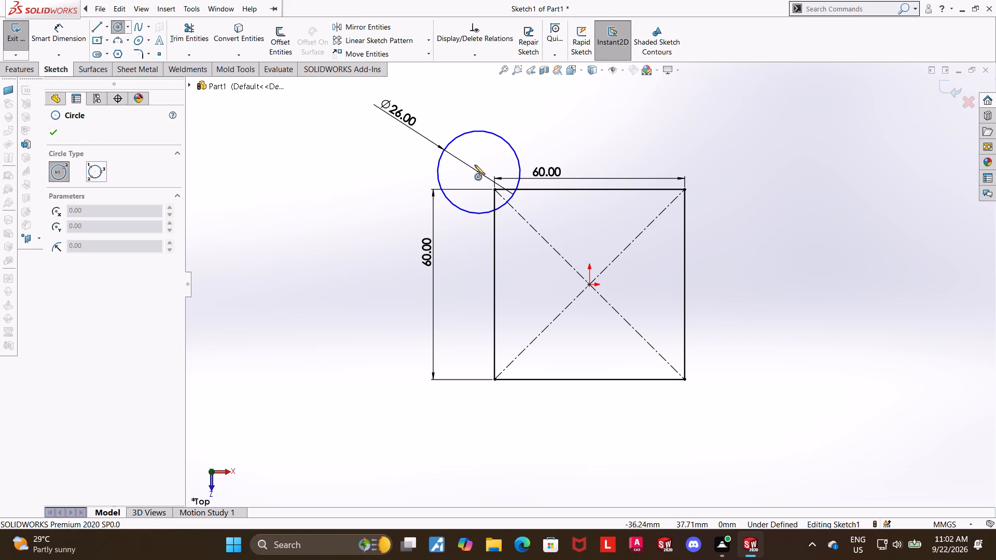
left_click(478, 171)
left_click(492, 157)
key("Escape")
left_click(77, 34)
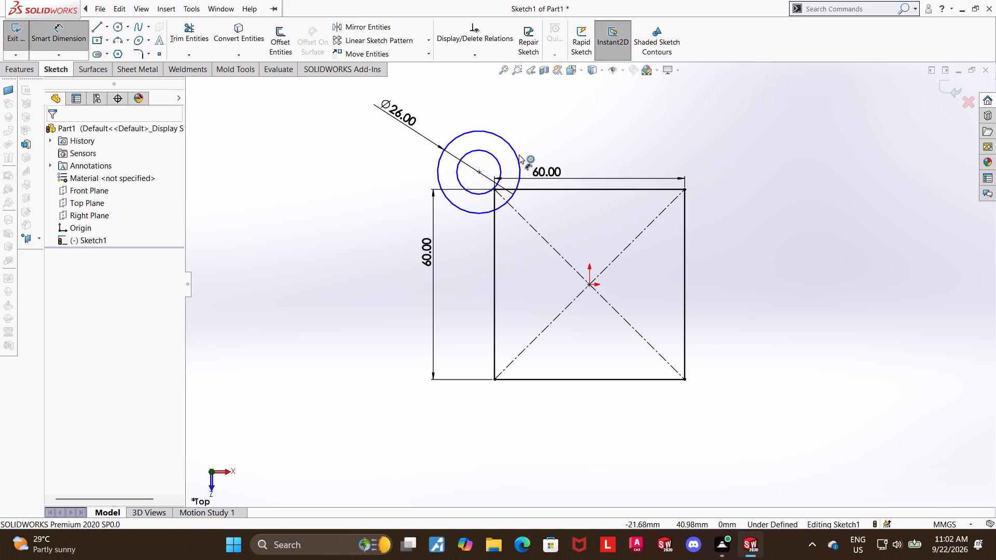
left_click(489, 154)
left_click(533, 111)
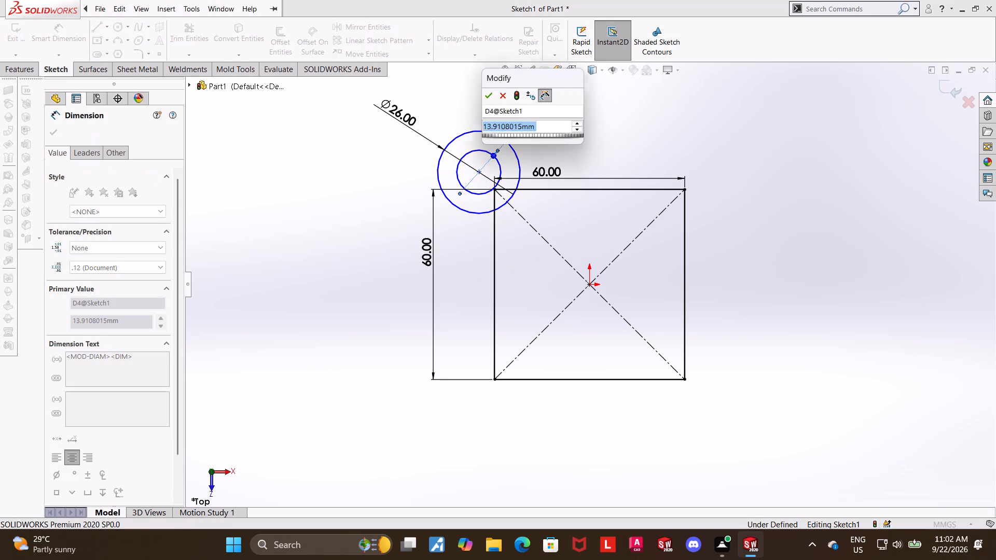
type("16")
key("Return")
key("Escape")
key("Escape")
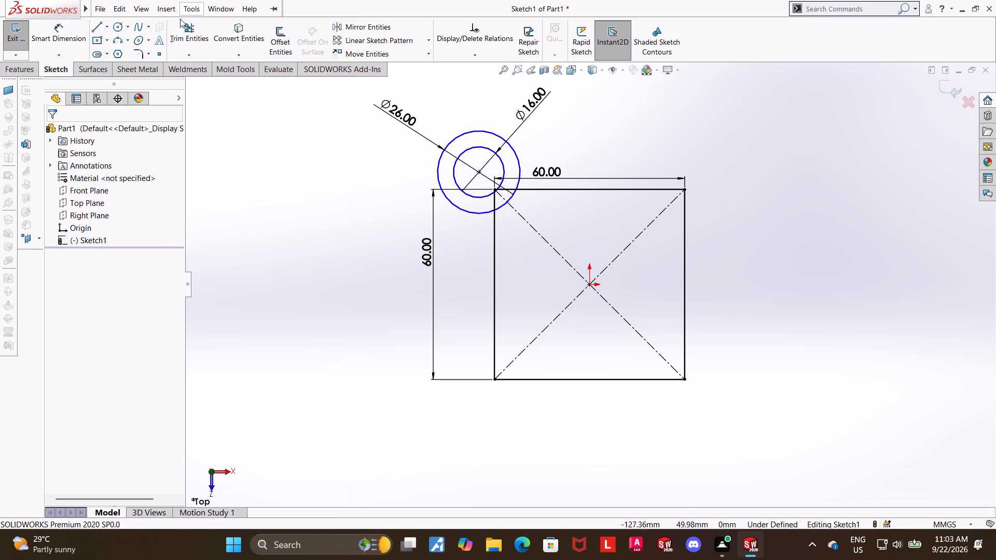
Draw a vertical centerline from the origin upward past the square's top edge.
left_click(110, 27)
left_click(108, 53)
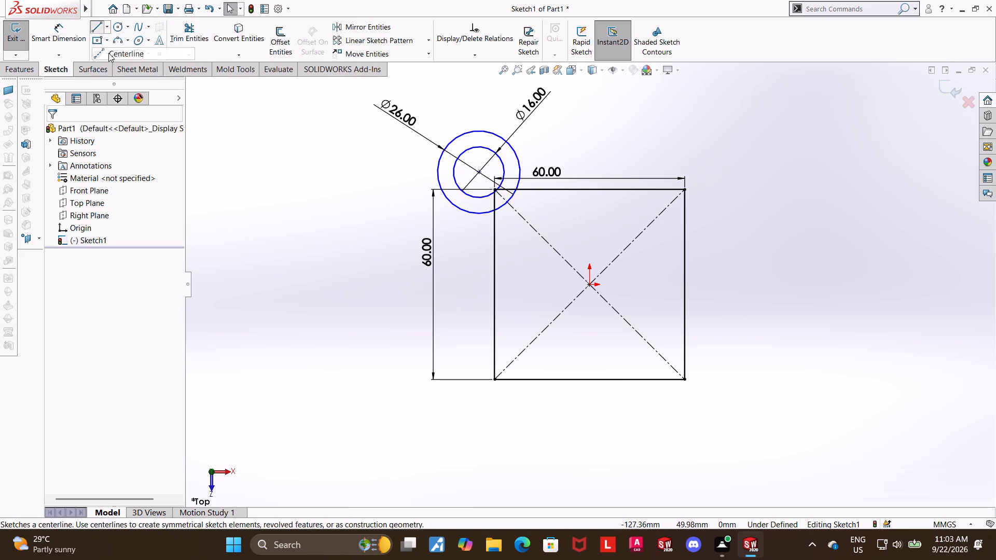
left_click(591, 284)
scroll(596, 111, "up", 4)
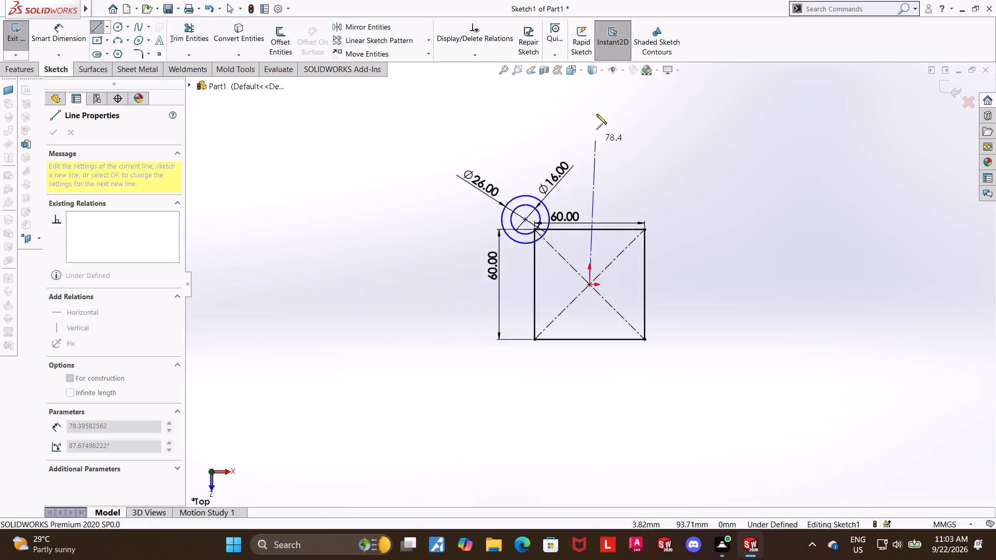
left_click(590, 176)
key("Escape")
key("Escape")
key("Escape")
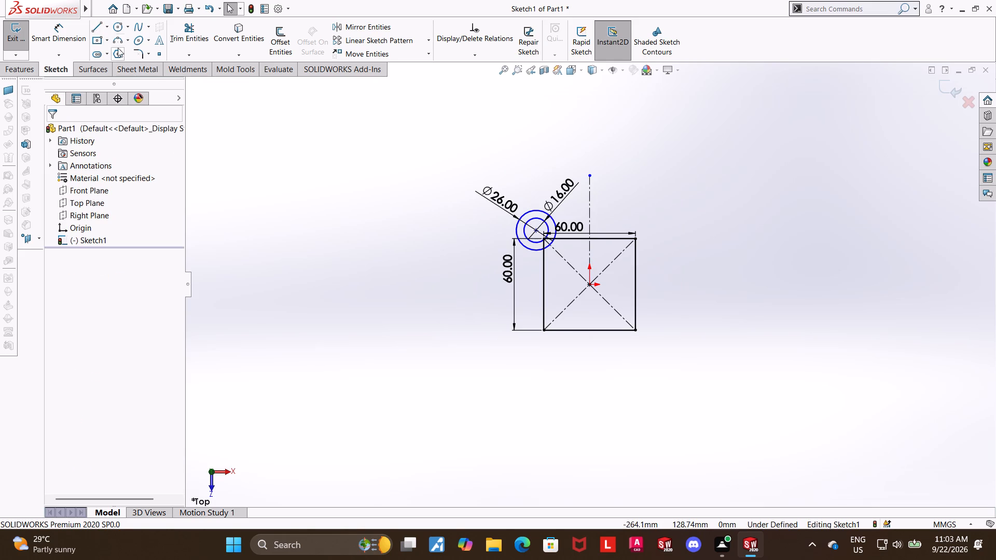
Draw a horizontal centerline from the origin leftward past the square's left edge.
left_click(106, 30)
left_click(118, 48)
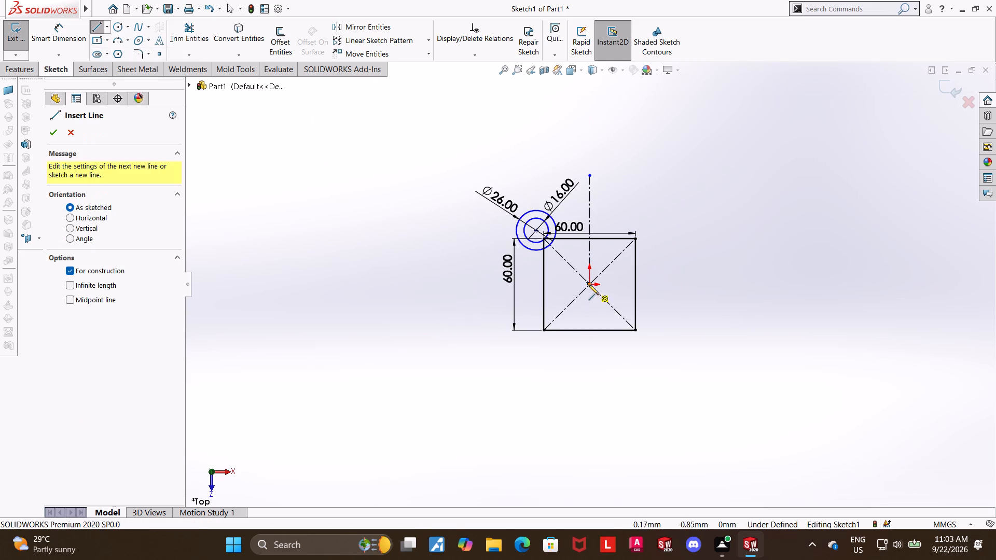
left_click(589, 285)
left_click(437, 284)
key("Escape")
key("Escape")
key("Escape")
Mirror the concentric 26 mm and 16 mm circles about the vertical centerline.
scroll(613, 235, "down", 2)
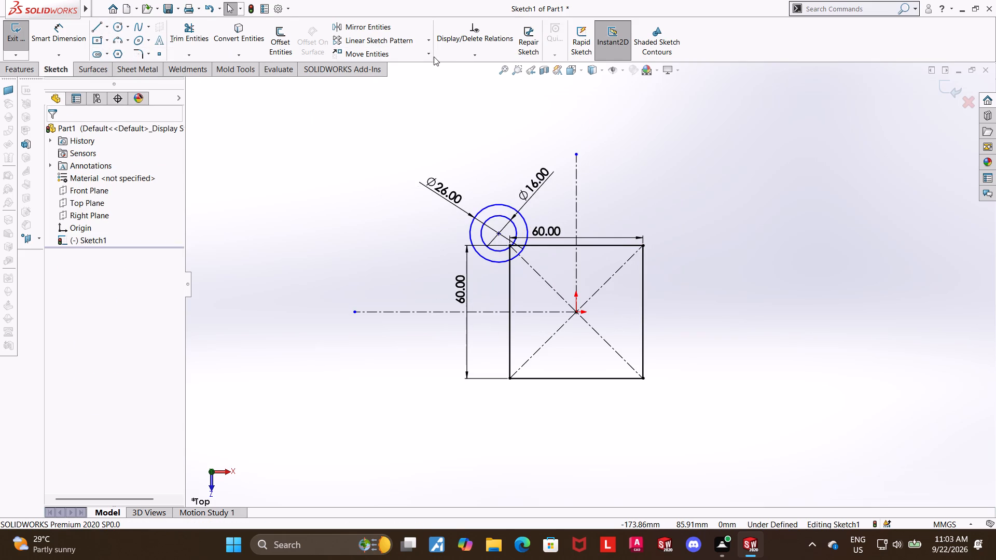
left_click(353, 24)
left_click(524, 220)
left_click(513, 225)
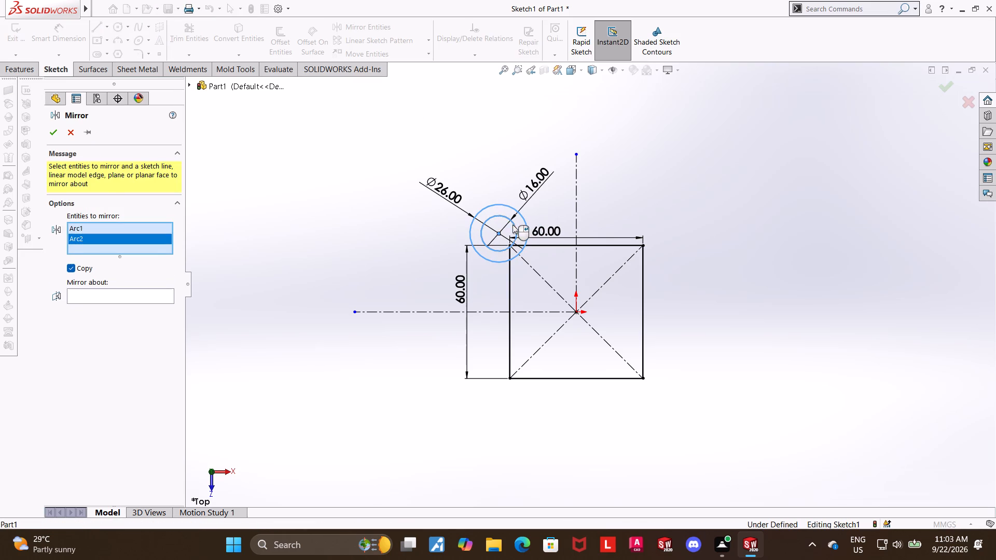
left_click(98, 289)
left_click(141, 293)
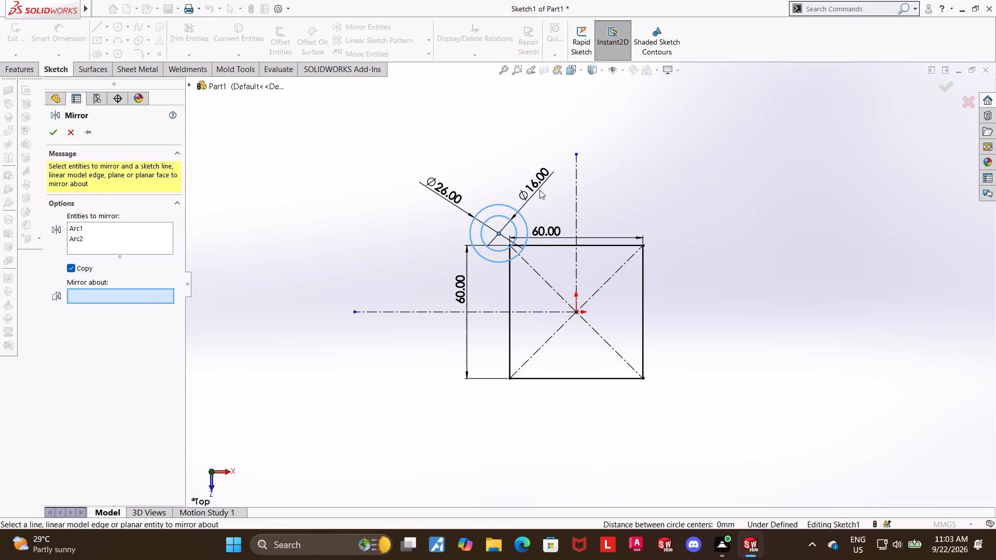
left_click(579, 205)
left_click(47, 127)
Dimension the horizontal distance between the two upper circle centers as 80 mm.
left_click(43, 23)
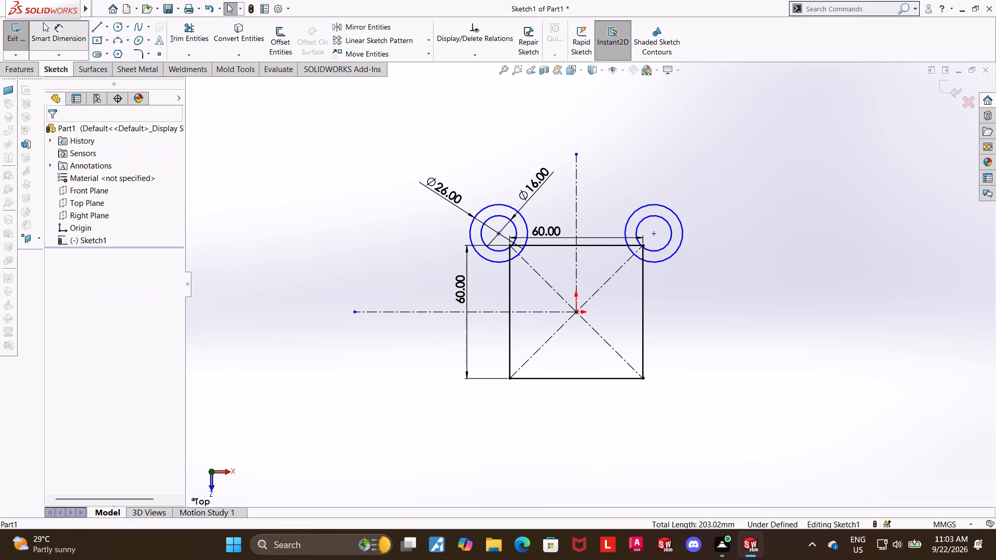
left_click(496, 233)
left_click(652, 233)
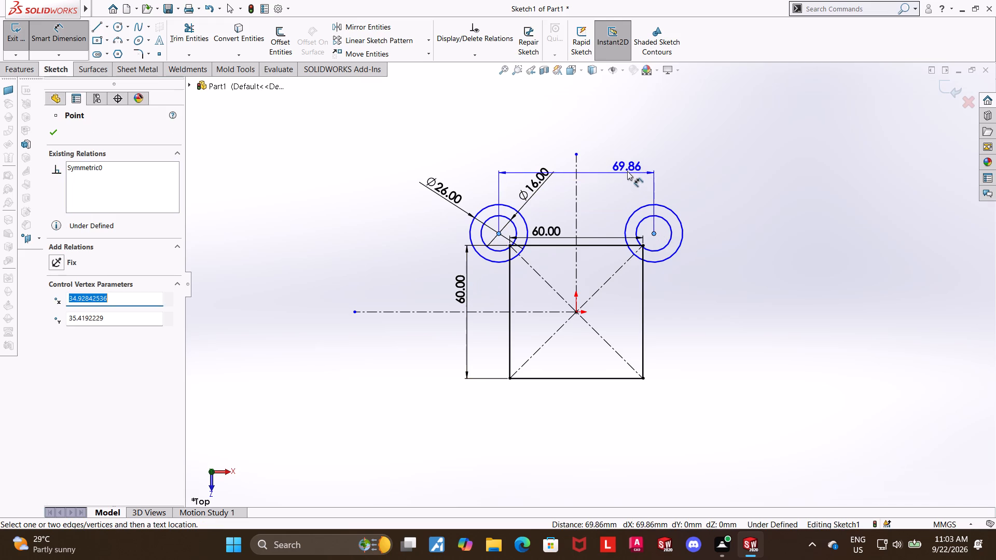
left_click(628, 167)
type("80")
key("Return")
key("Escape")
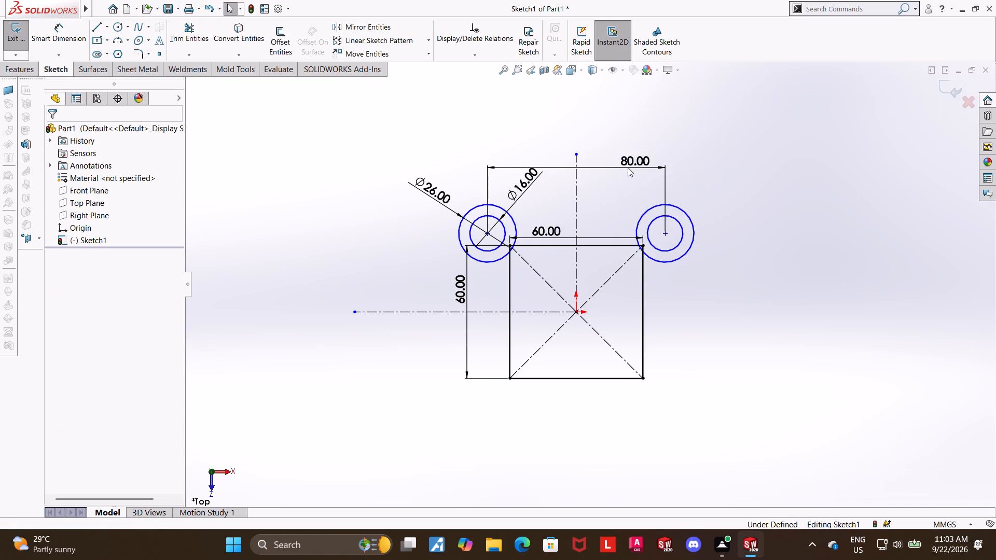
key("Escape")
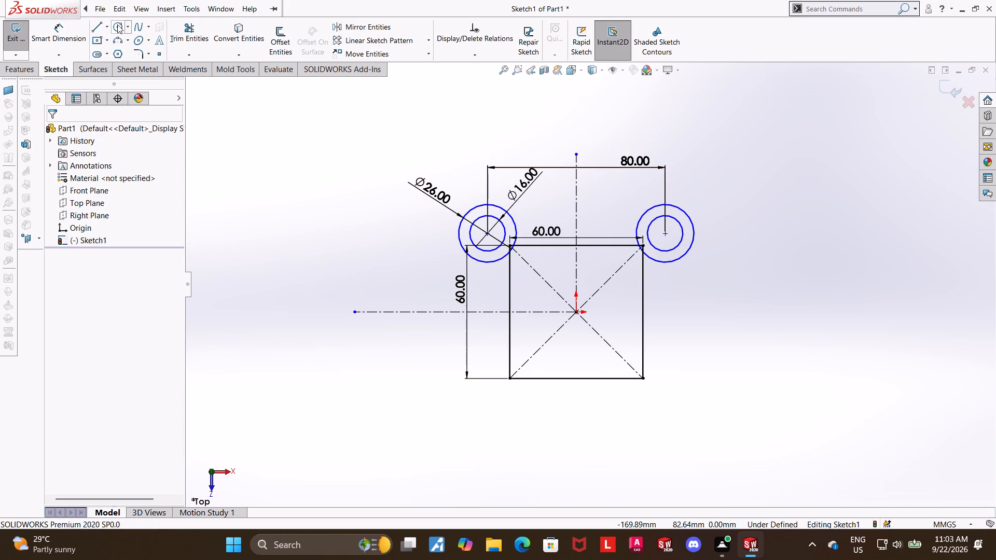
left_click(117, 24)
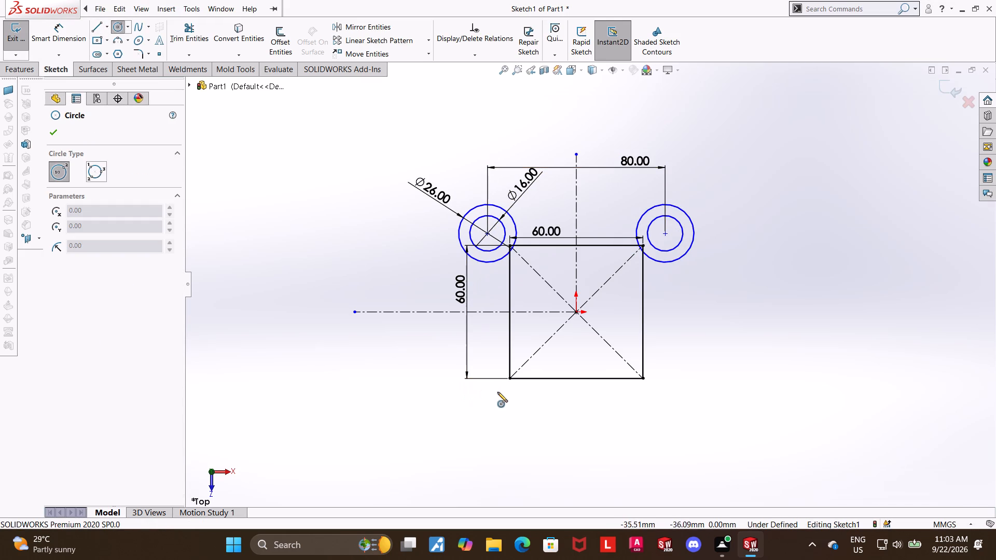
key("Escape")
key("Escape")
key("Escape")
Mirror the original 26 mm and 16 mm circles about the horizontal centerline.
left_click(354, 31)
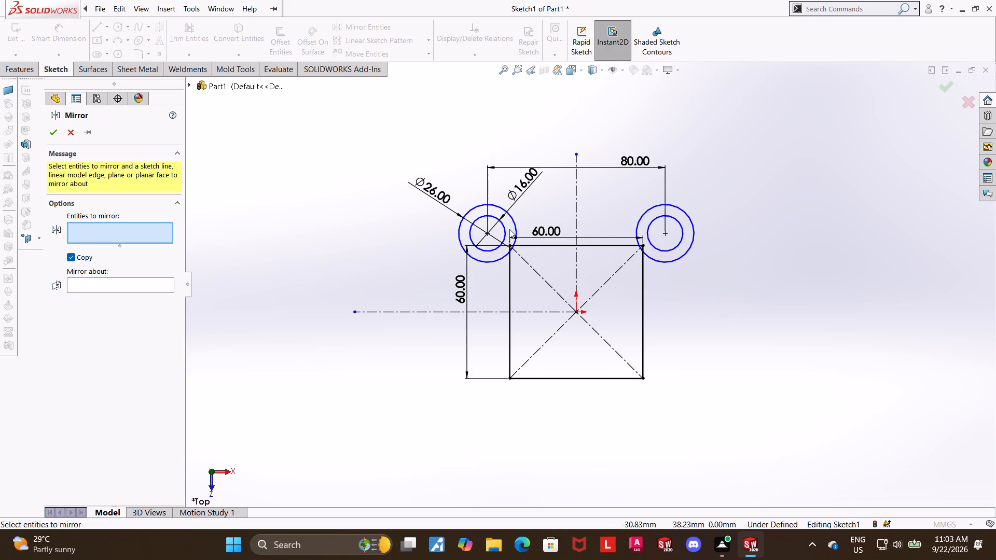
left_click(505, 227)
left_click(514, 222)
left_click(139, 296)
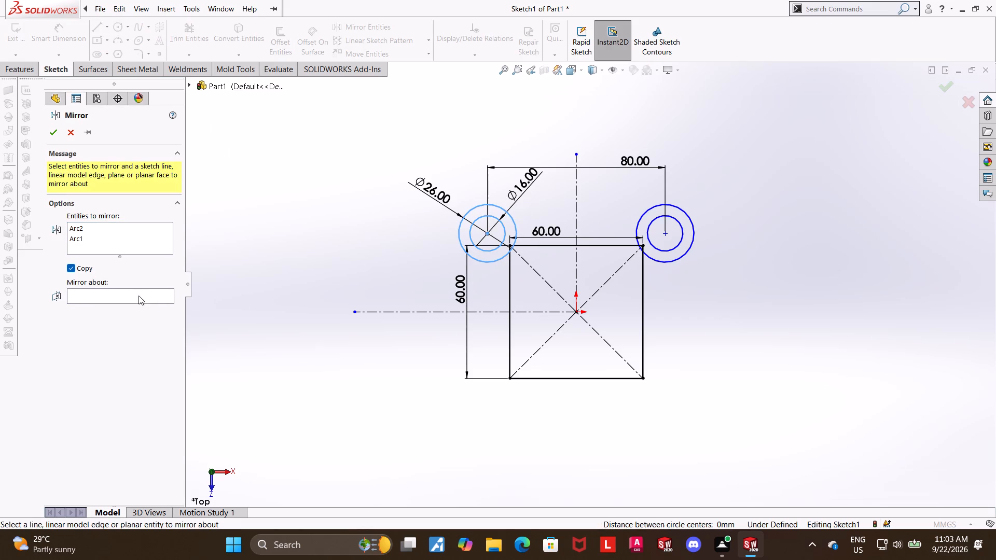
left_click(555, 311)
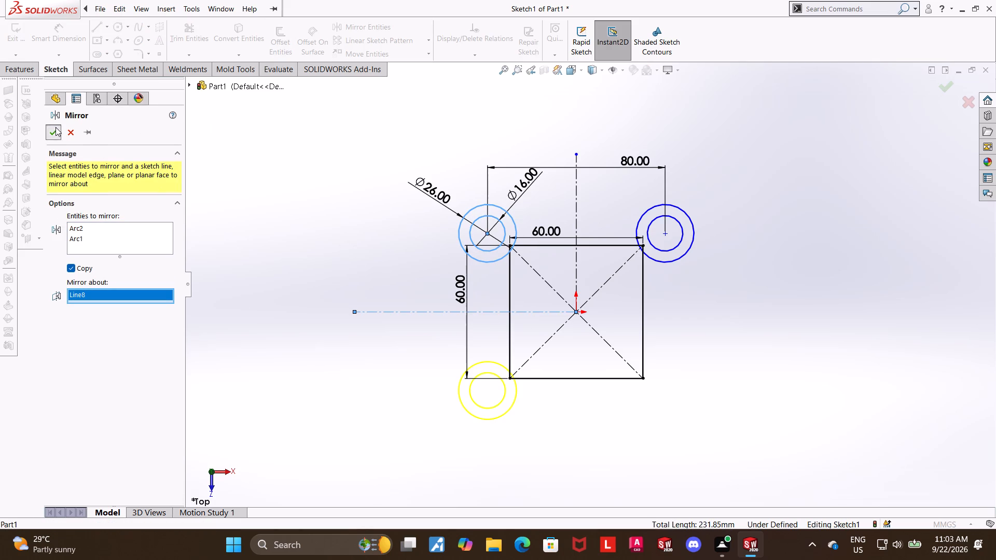
left_click(56, 127)
Dimension the vertical distance between the upper-left and lower-left circle centers as 80 mm.
left_click(74, 28)
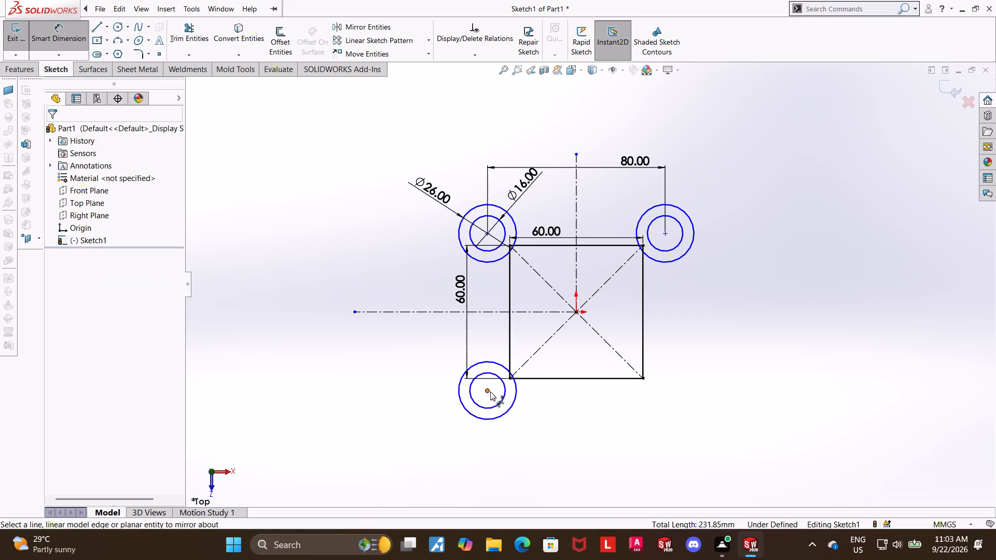
left_click(487, 390)
left_click(489, 236)
left_click(409, 260)
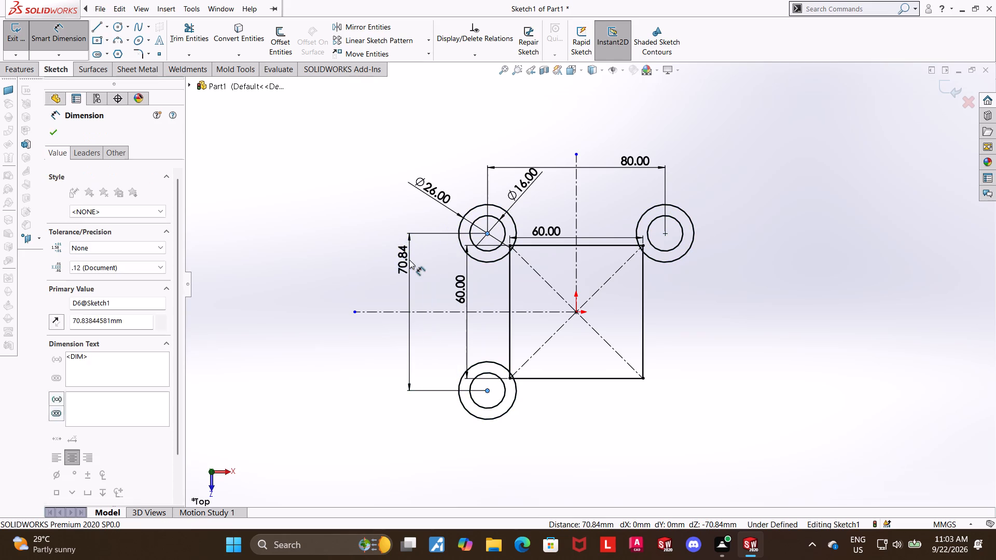
type("80")
key("Return")
key("Escape")
key("Escape")
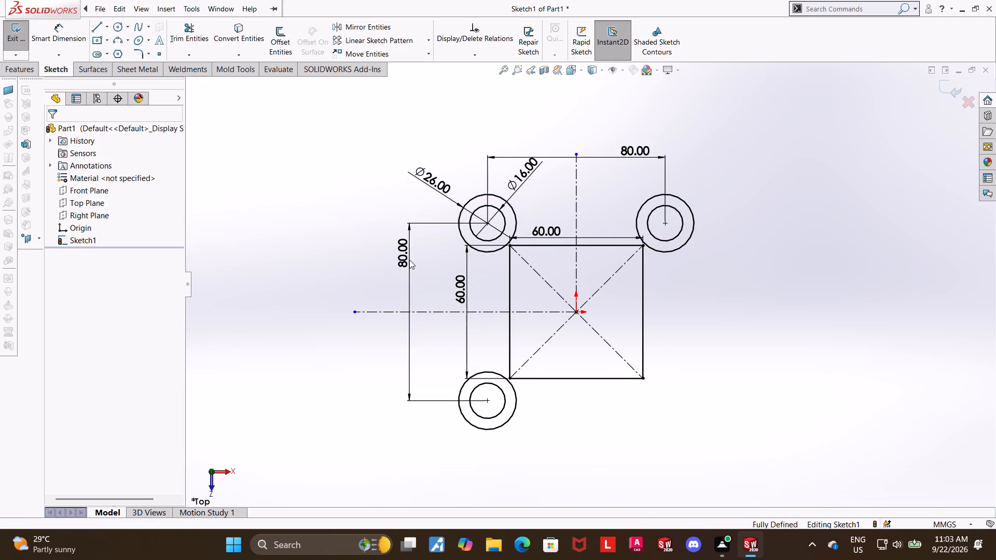
key("Escape")
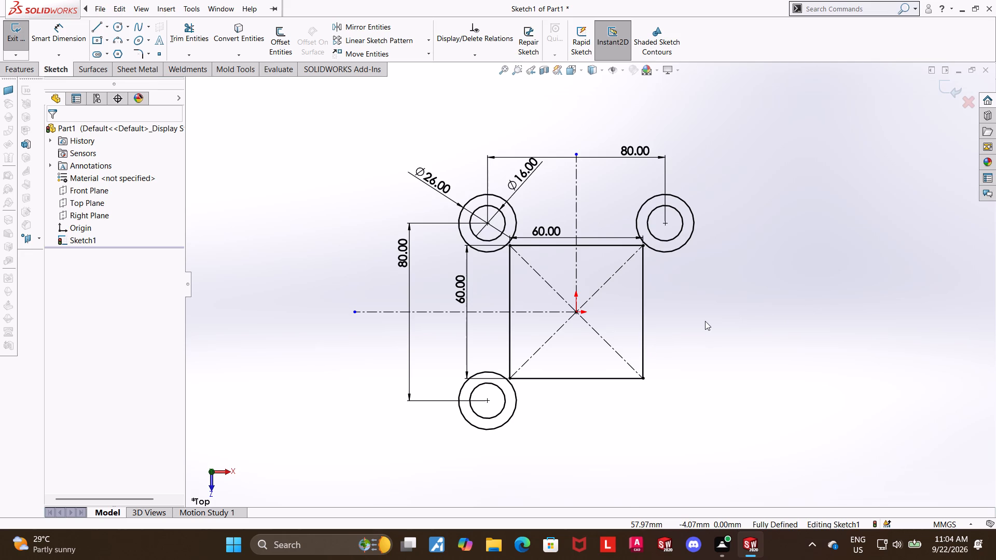
Set both the height and the width of the sketched square to 70 mm.
double_click(454, 309)
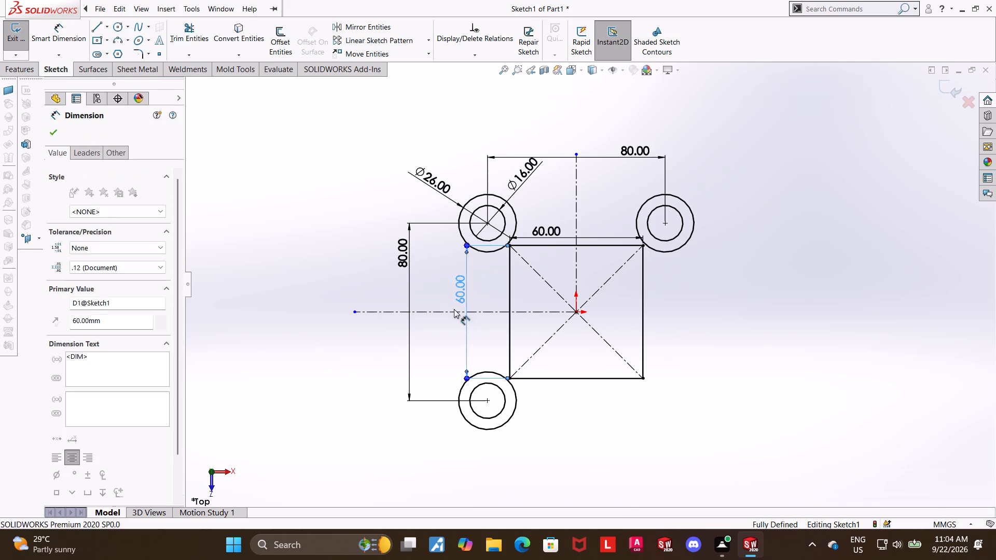
type("70")
key("Return")
key("Escape")
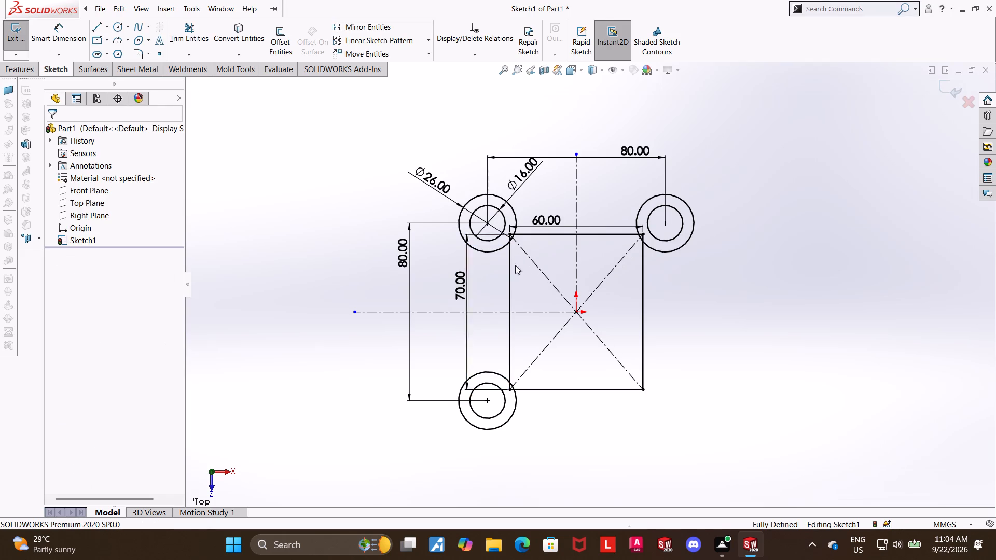
double_click(549, 221)
type("70")
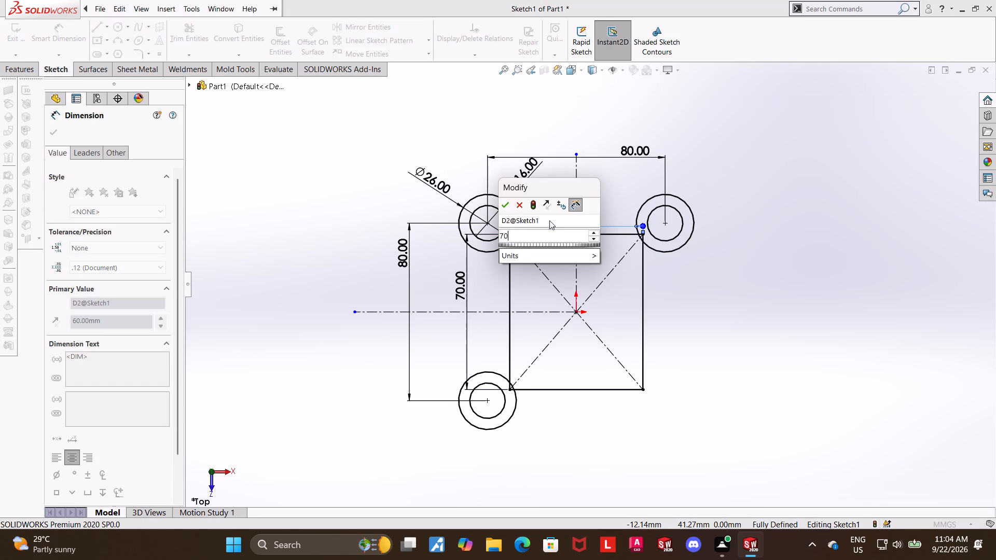
key("Return")
key("Escape")
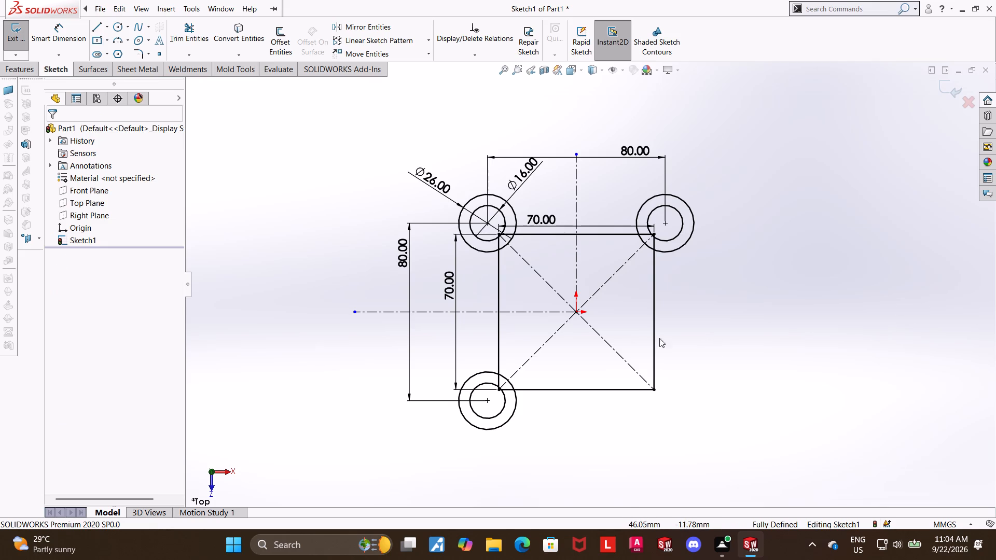
Examine how the concentric circles overlap the square's corners.
scroll(568, 355, "down", 5)
scroll(418, 372, "down", 4)
scroll(520, 368, "up", 14)
scroll(635, 260, "down", 2)
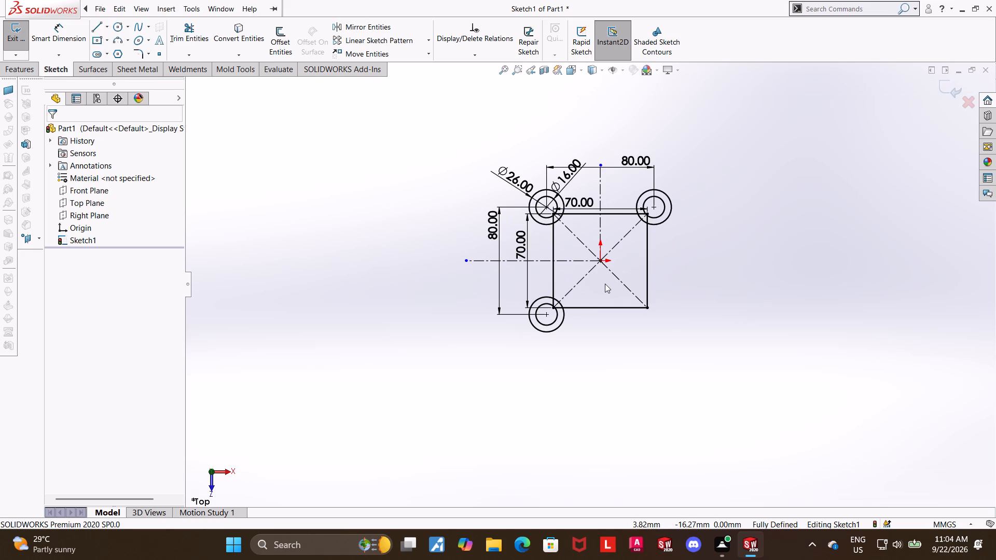
scroll(549, 292, "down", 12)
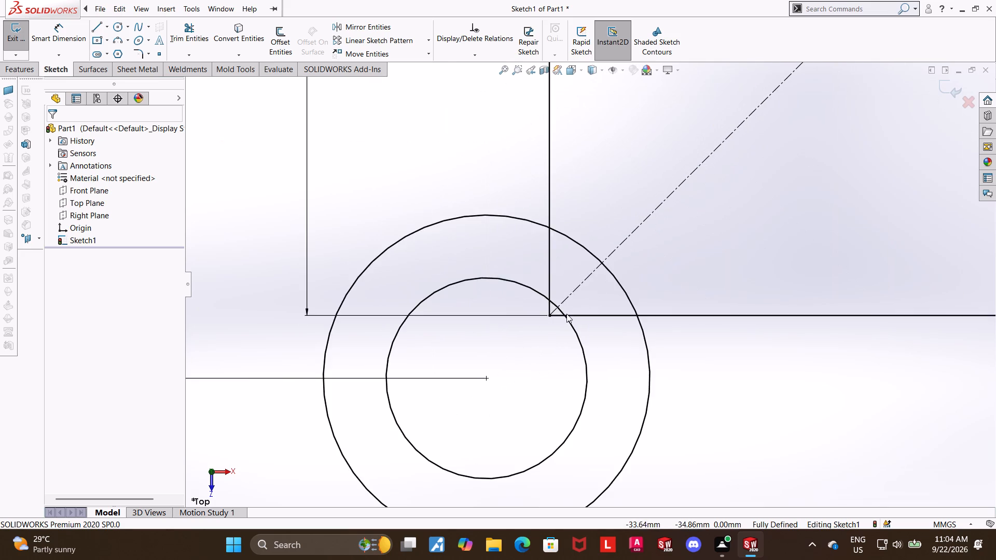
scroll(567, 314, "up", 8)
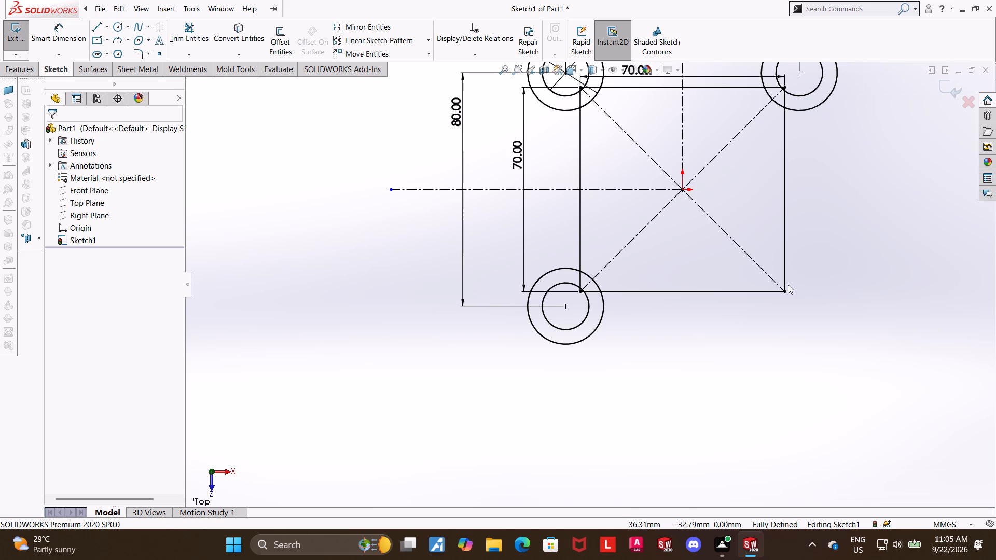
scroll(826, 284, "up", 2)
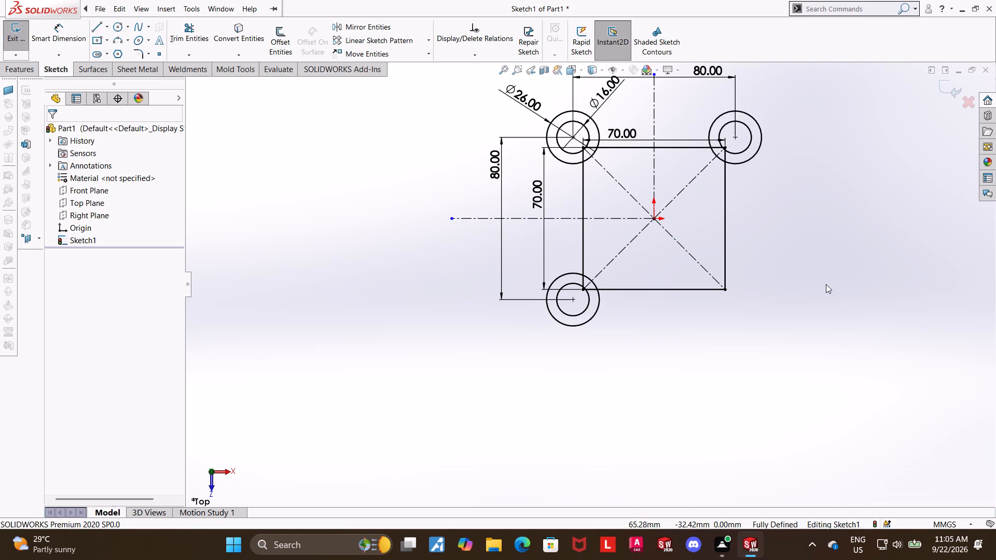
scroll(771, 263, "up", 2)
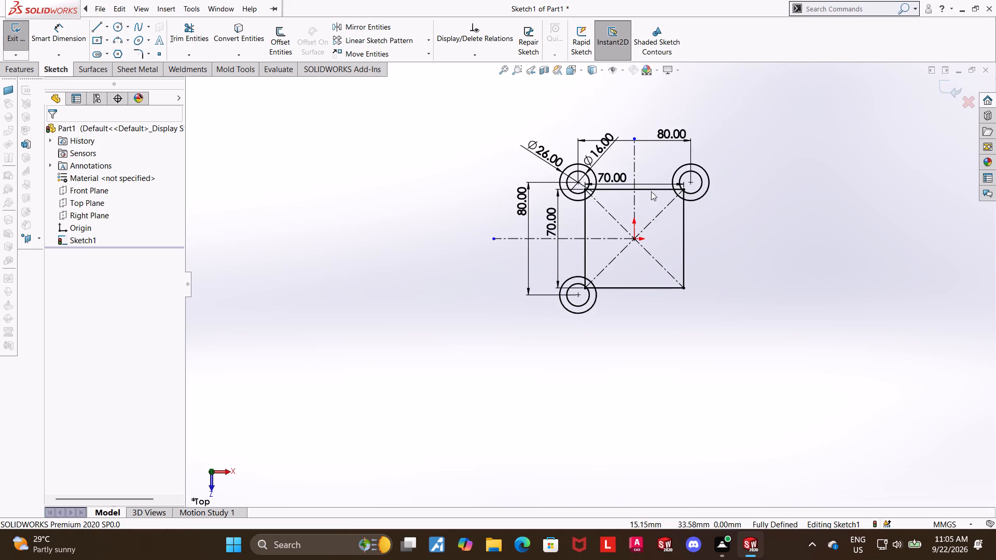
Trim away the portions of the three inner 16 mm circles that lie outside the square, using Power trim.
scroll(648, 191, "down", 3)
left_click(169, 34)
scroll(568, 213, "down", 3)
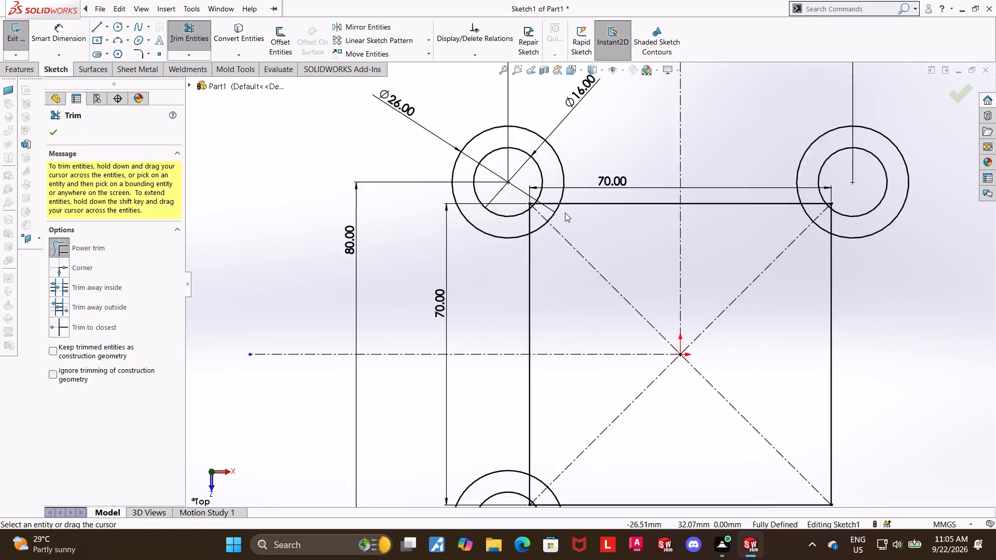
scroll(565, 213, "down", 2)
left_click_drag(473, 155, 460, 120)
scroll(631, 164, "up", 4)
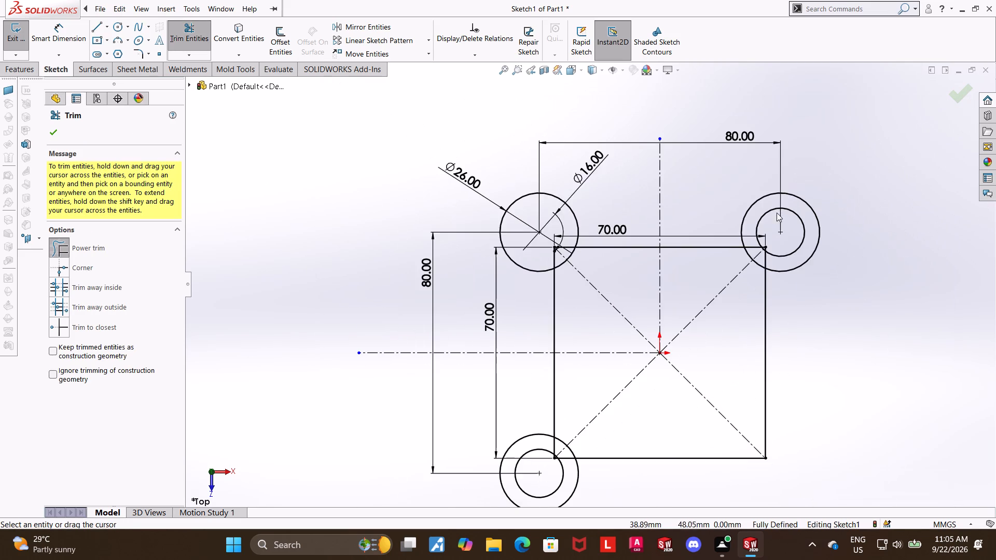
scroll(778, 222, "down", 2)
left_click_drag(743, 230, 733, 205)
scroll(739, 240, "up", 6)
scroll(566, 430, "down", 5)
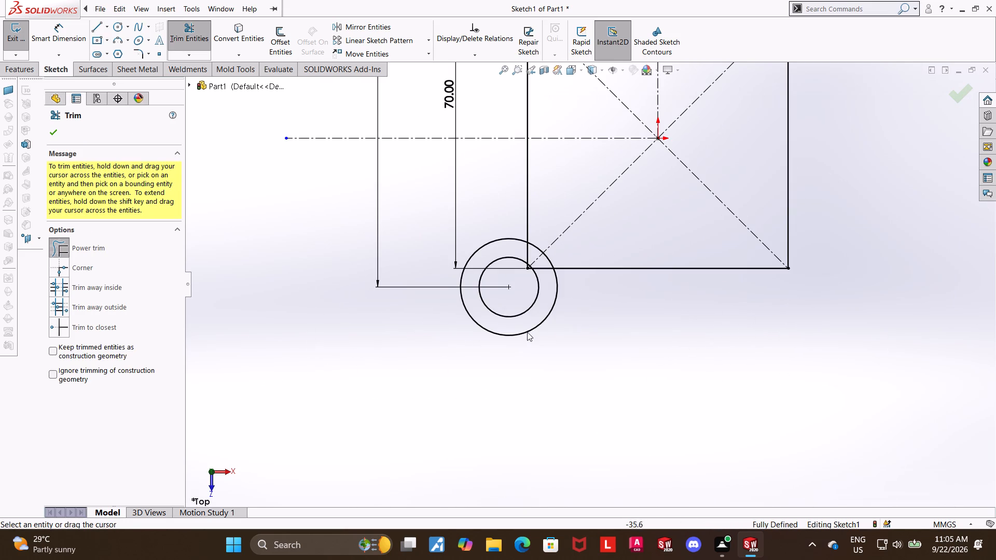
left_click_drag(528, 321, 514, 292)
key("Escape")
Delete the three leftover arcs of the 16 mm circles at the square's corners.
scroll(533, 254, "down", 7)
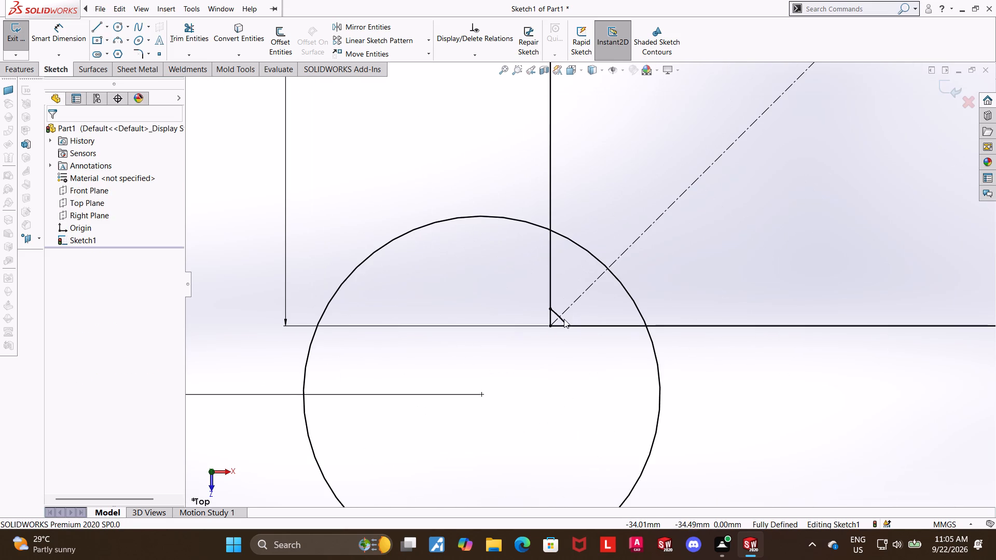
left_click(563, 320)
scroll(563, 320, "up", 15)
scroll(577, 208, "down", 8)
scroll(620, 225, "down", 1)
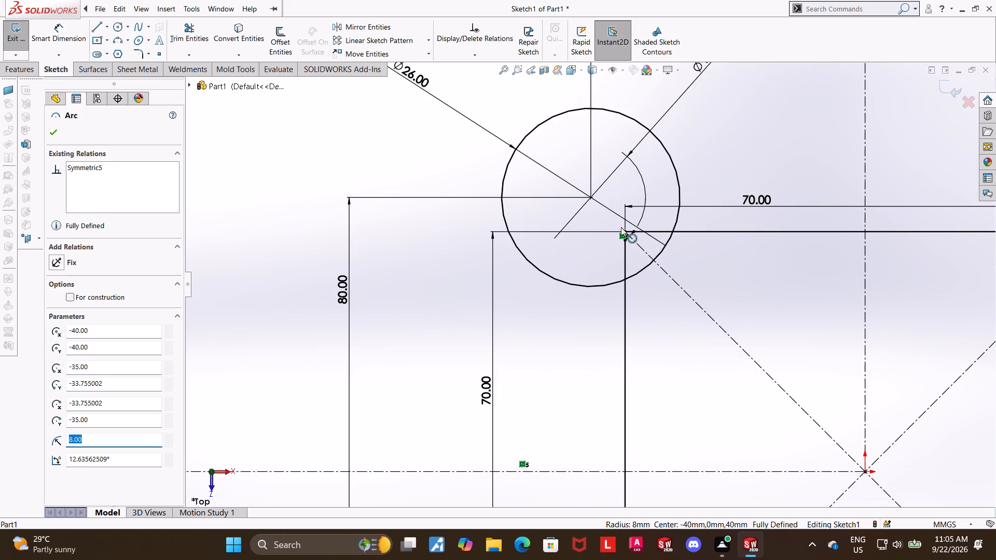
left_click(630, 236, "ctrl")
scroll(644, 244, "up", 6)
scroll(781, 275, "down", 5, "ctrl")
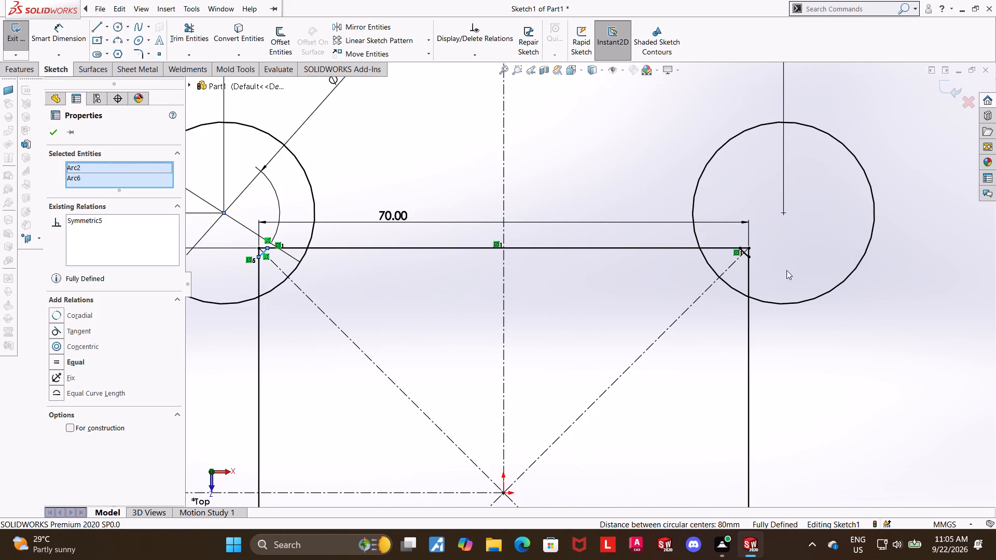
left_click(744, 254, "ctrl")
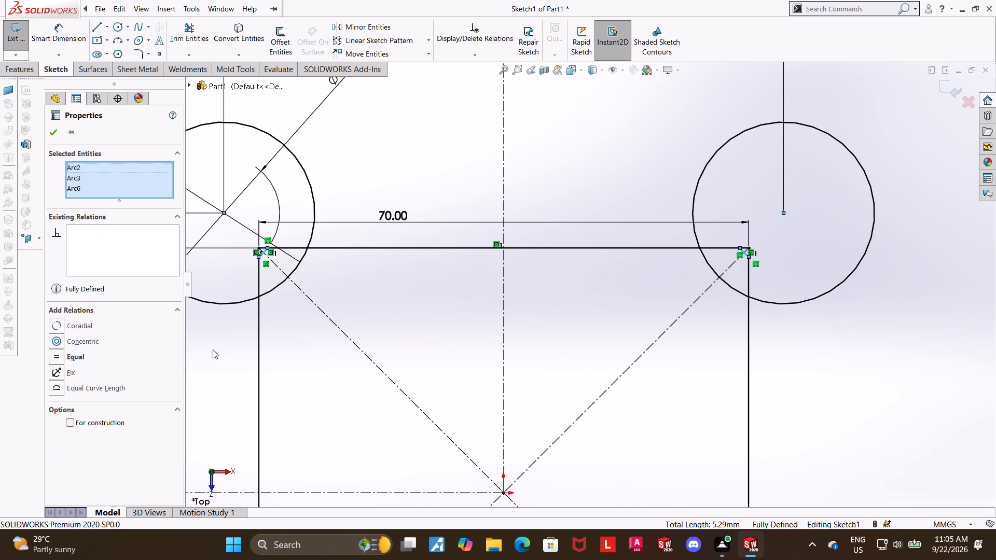
right_click(611, 289)
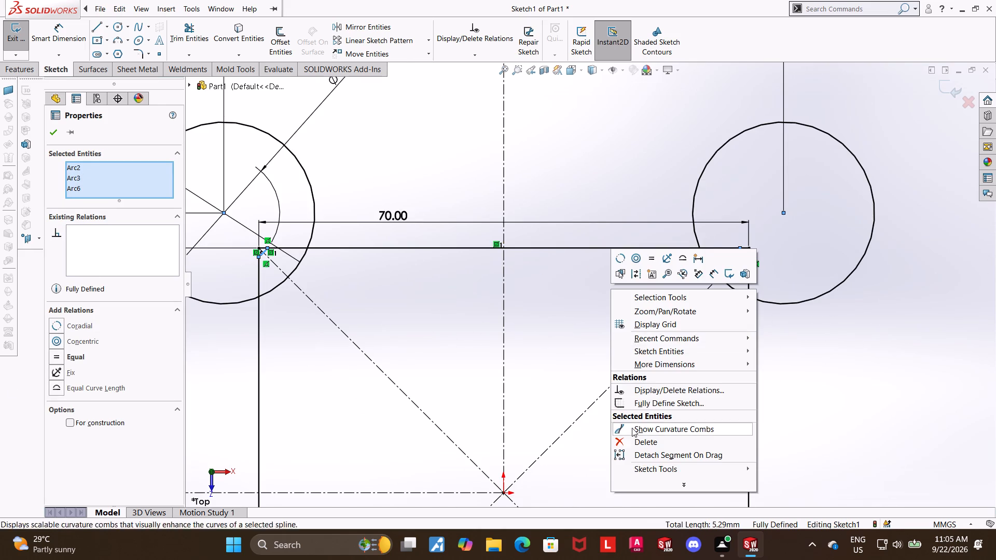
left_click(636, 446)
left_click(445, 272)
scroll(445, 272, "up", 5)
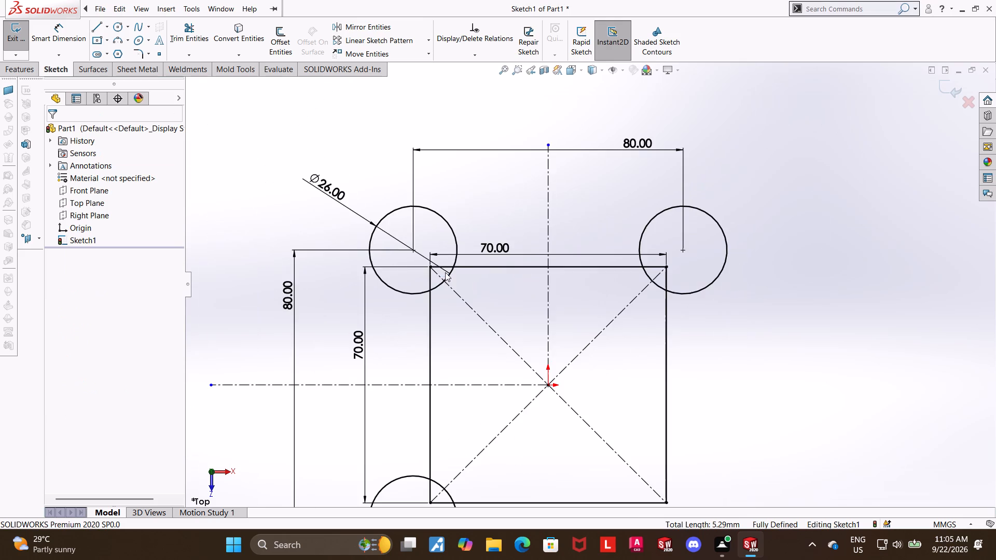
scroll(527, 474, "up", 1)
scroll(534, 460, "down", 2)
key("Escape")
key("Escape")
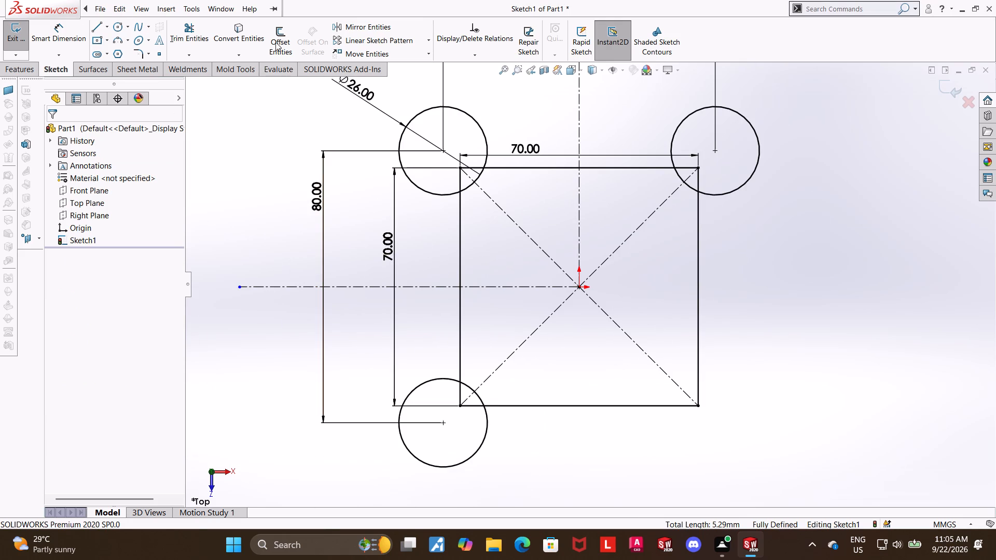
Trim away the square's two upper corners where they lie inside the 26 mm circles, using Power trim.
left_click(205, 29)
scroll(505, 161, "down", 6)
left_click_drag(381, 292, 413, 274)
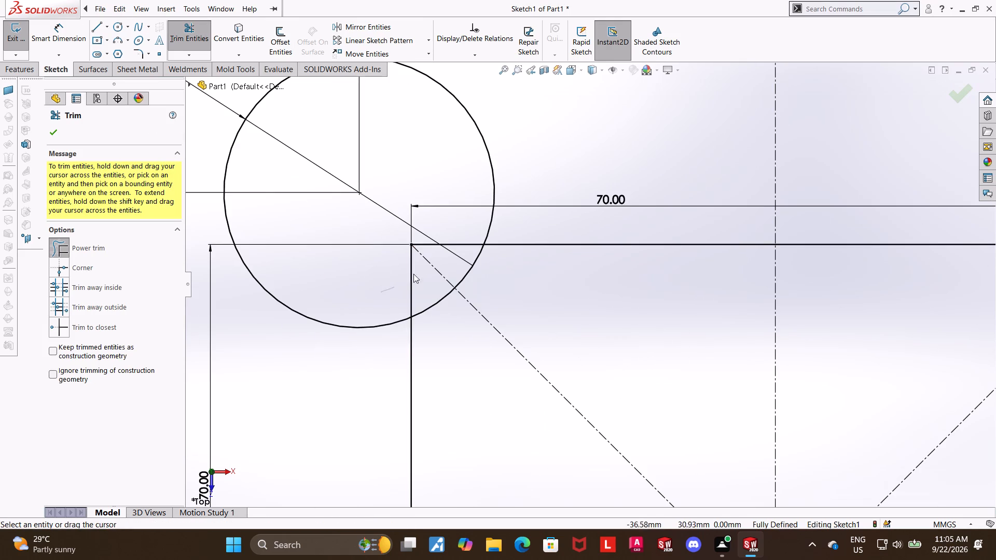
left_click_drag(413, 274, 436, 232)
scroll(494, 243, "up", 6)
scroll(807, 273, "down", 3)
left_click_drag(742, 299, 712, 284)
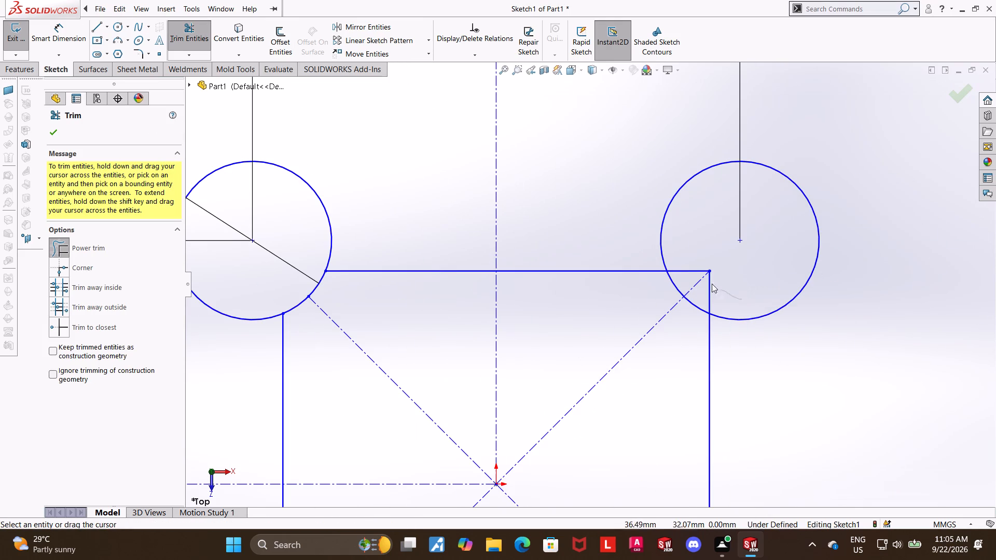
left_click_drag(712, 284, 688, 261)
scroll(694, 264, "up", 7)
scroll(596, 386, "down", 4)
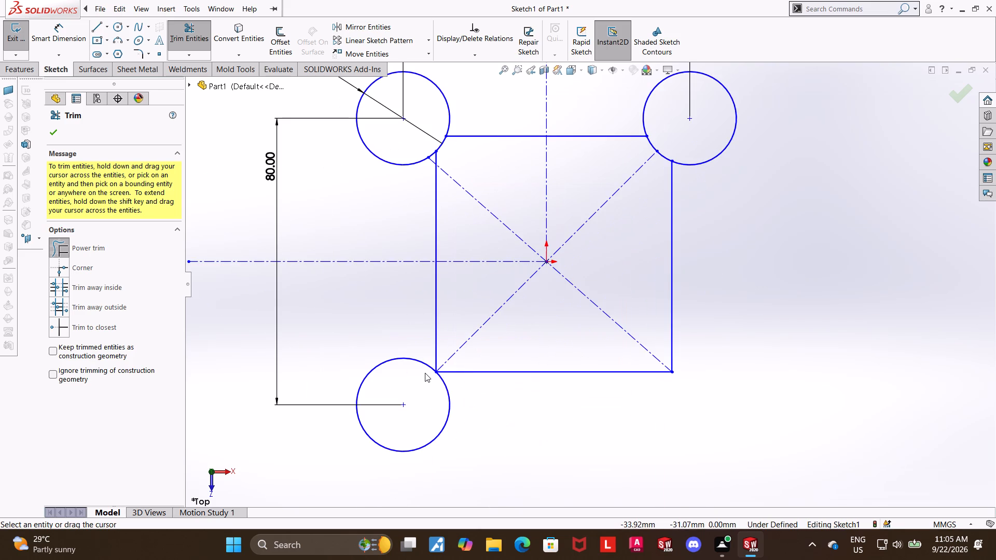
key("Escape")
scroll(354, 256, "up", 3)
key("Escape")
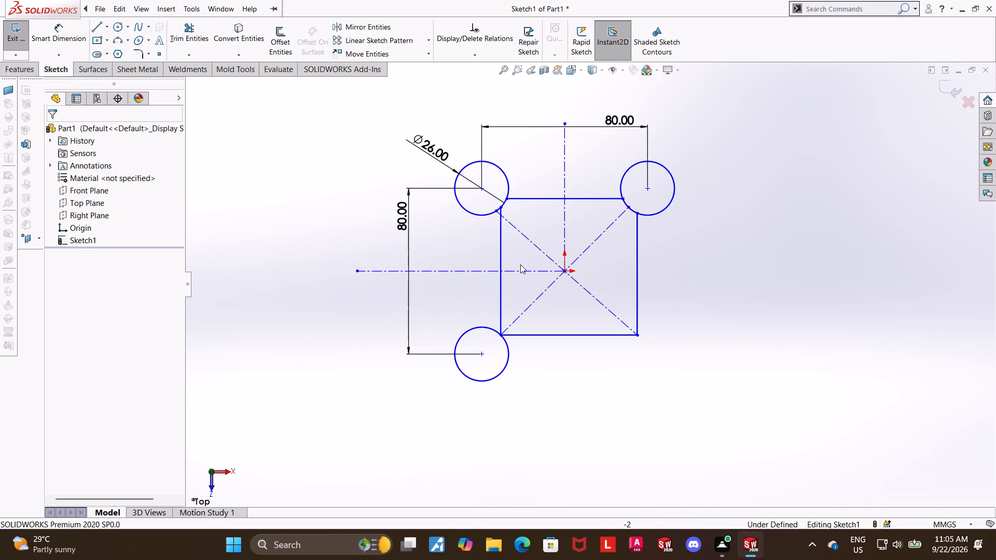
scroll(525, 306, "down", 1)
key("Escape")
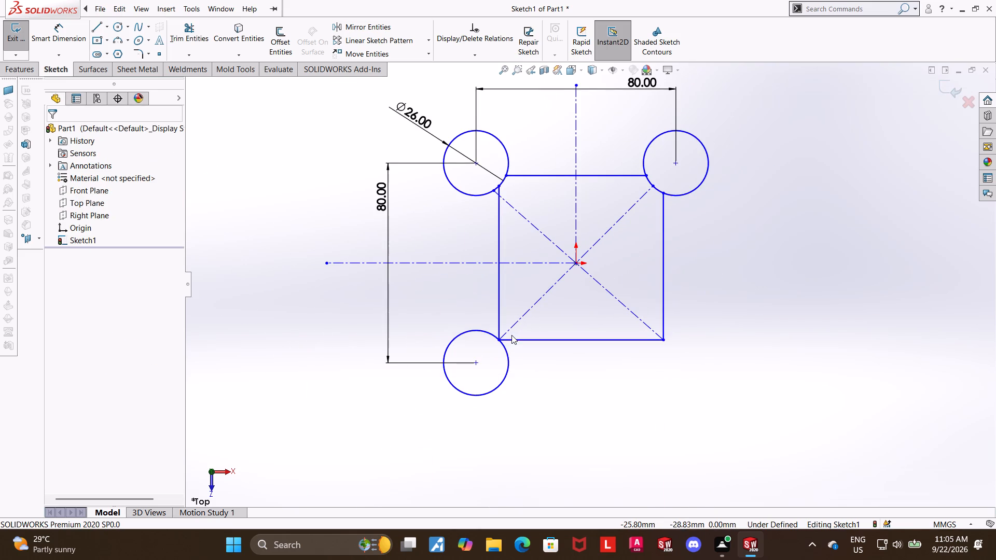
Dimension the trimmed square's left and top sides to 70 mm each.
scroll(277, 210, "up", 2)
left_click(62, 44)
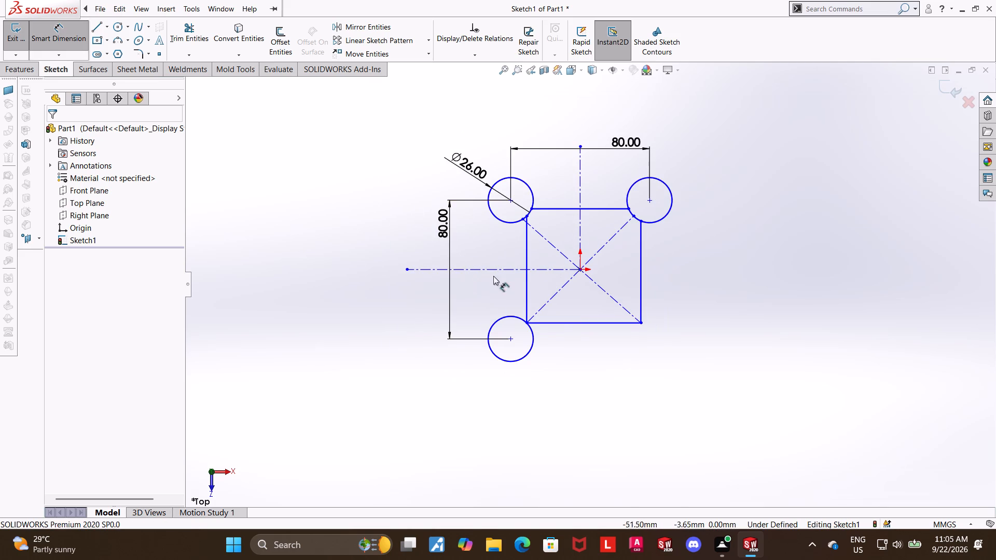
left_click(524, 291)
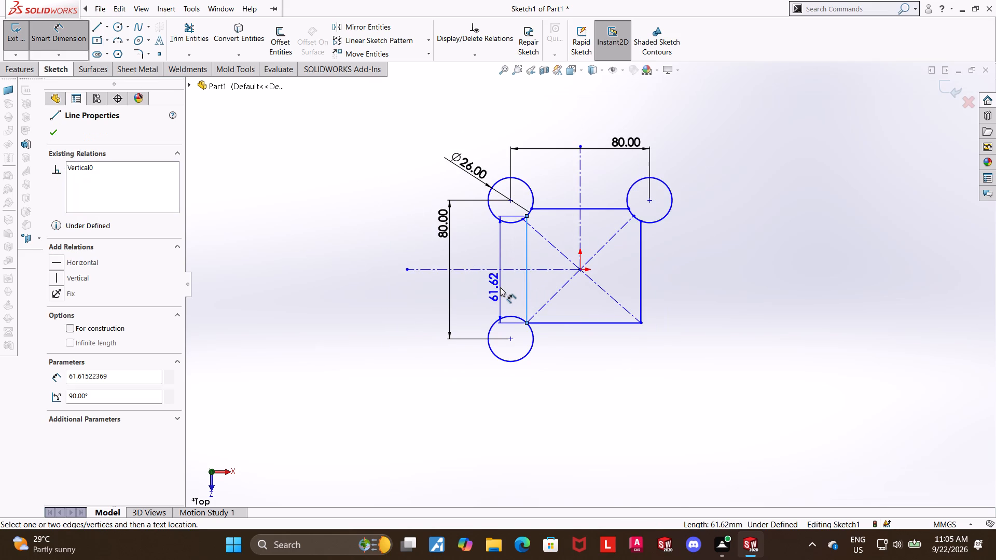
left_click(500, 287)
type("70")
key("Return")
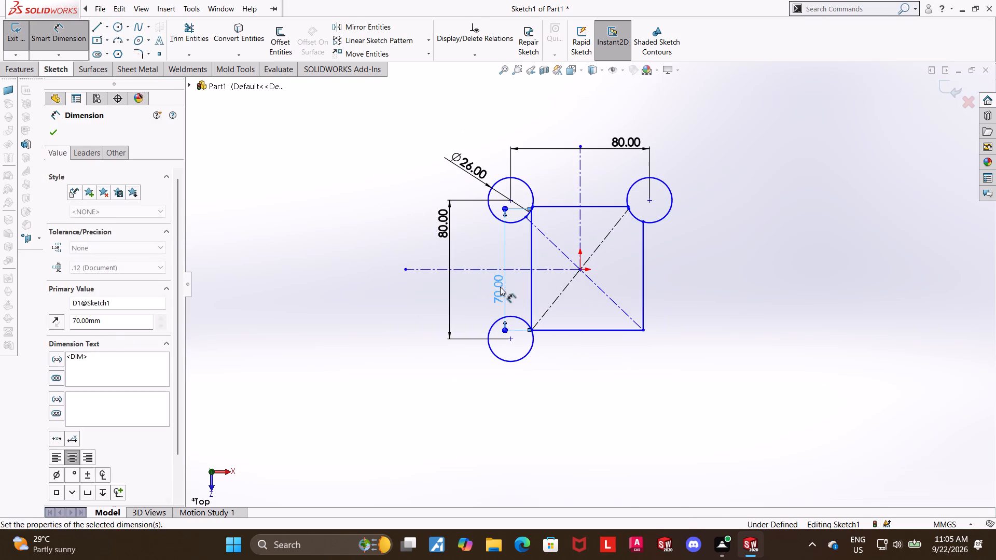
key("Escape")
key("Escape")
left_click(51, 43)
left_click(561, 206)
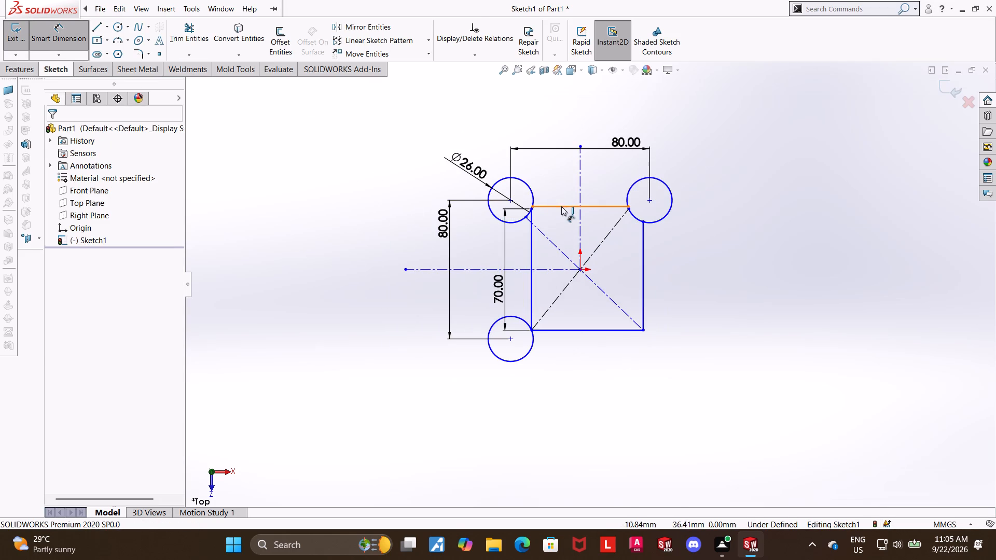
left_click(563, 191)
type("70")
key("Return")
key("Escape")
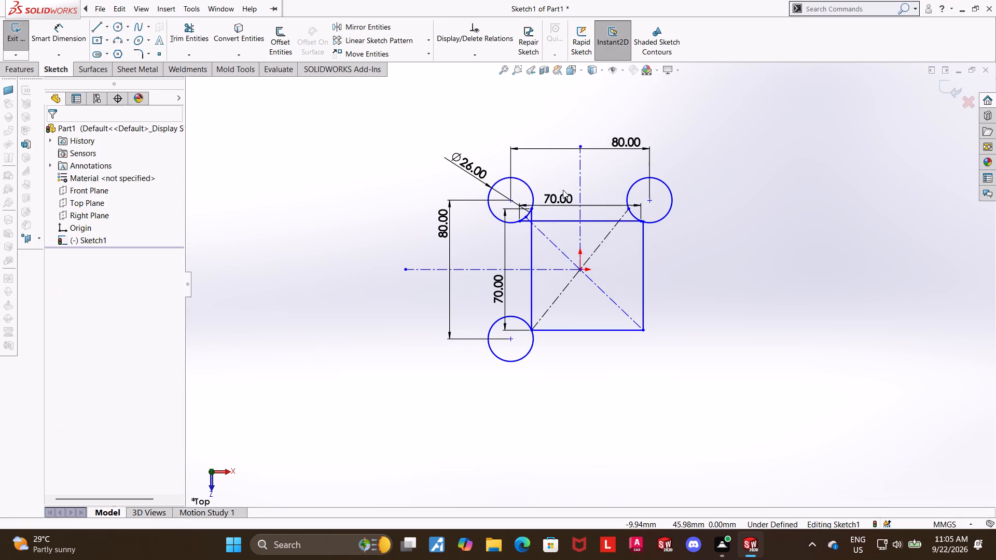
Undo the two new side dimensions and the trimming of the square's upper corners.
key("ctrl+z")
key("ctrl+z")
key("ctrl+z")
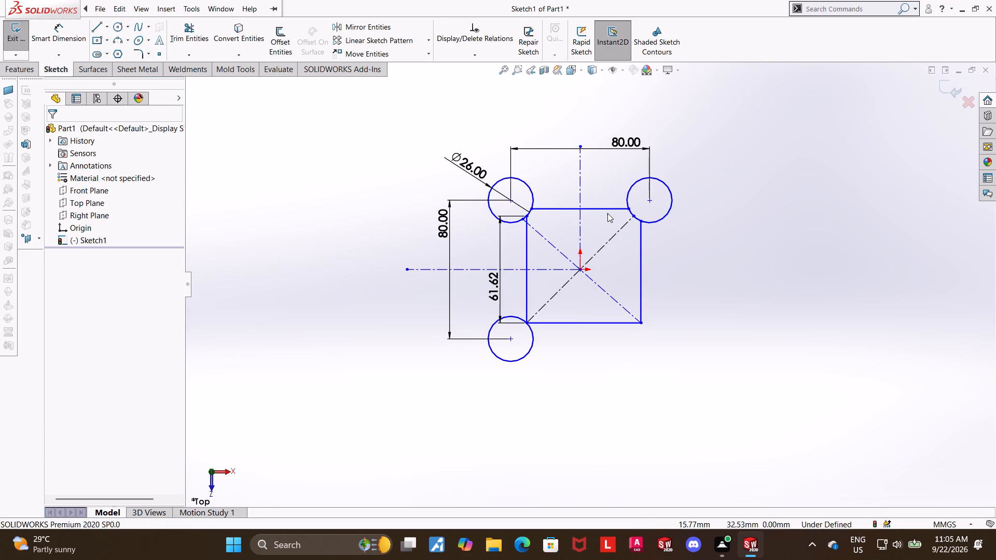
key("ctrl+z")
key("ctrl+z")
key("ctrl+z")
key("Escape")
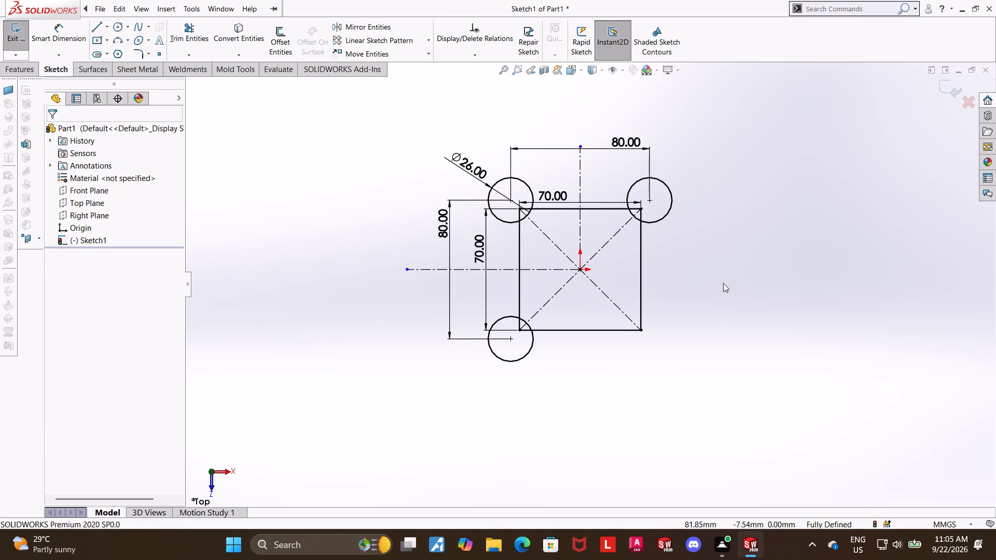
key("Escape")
Undo the arc deletion and the trimming of the three inner 16 mm circles.
scroll(668, 284, "down", 2)
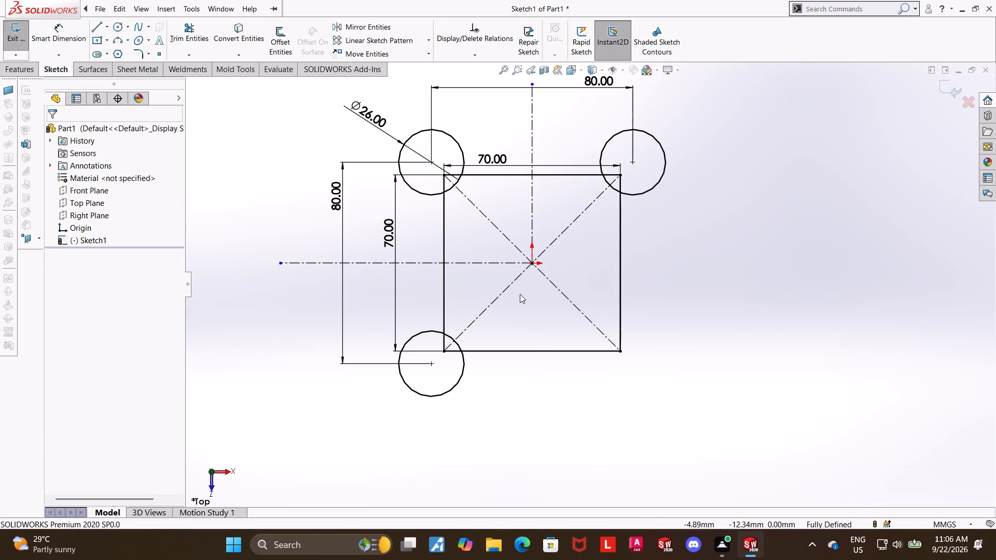
scroll(506, 300, "down", 1)
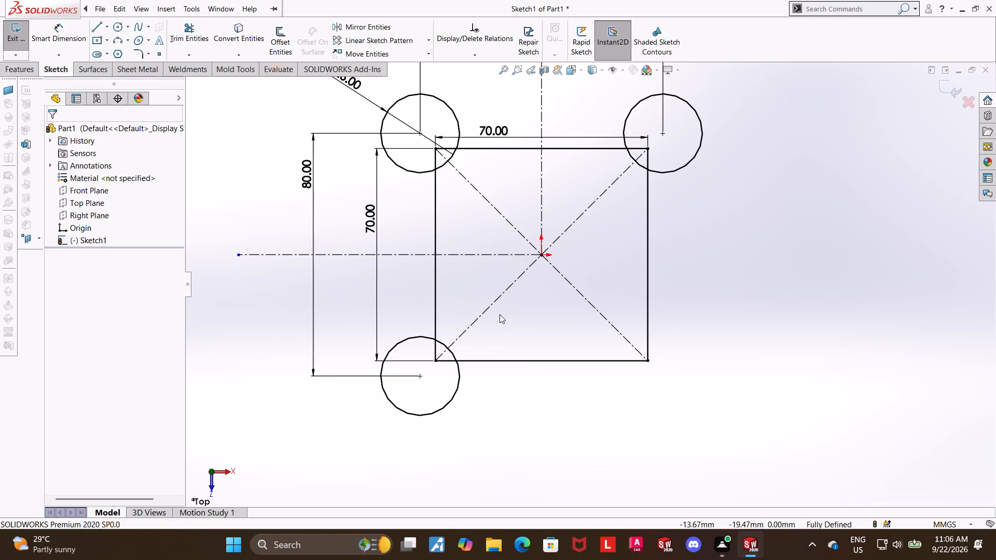
scroll(500, 314, "down", 2)
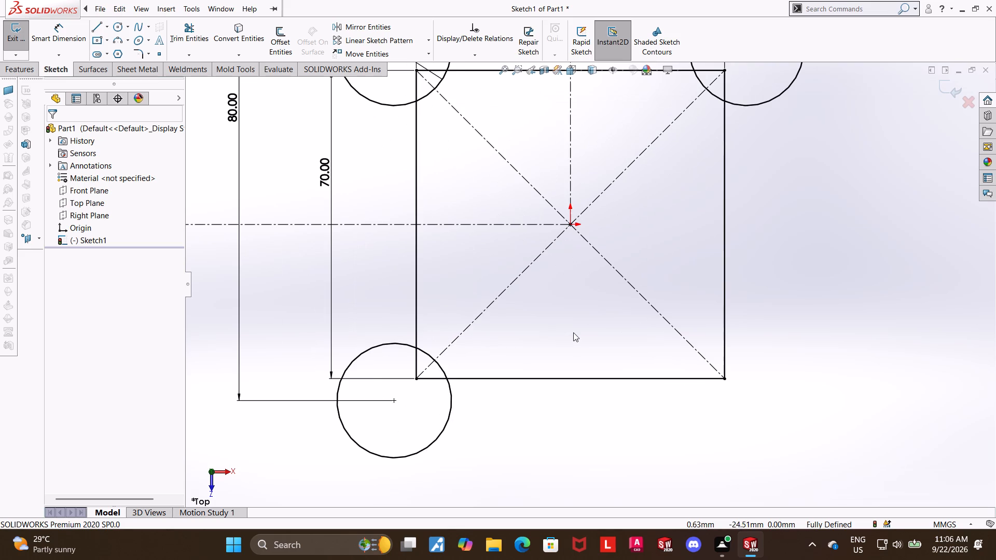
key("ctrl+z")
key("ctrl+z")
key("ctrl+z")
scroll(598, 334, "up", 3)
key("ctrl+z")
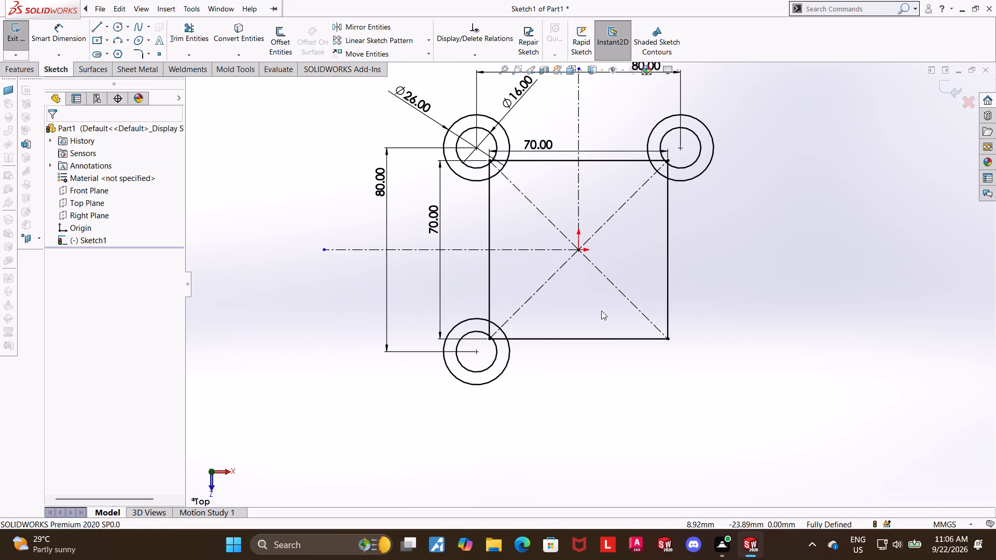
key("Escape")
key("Escape")
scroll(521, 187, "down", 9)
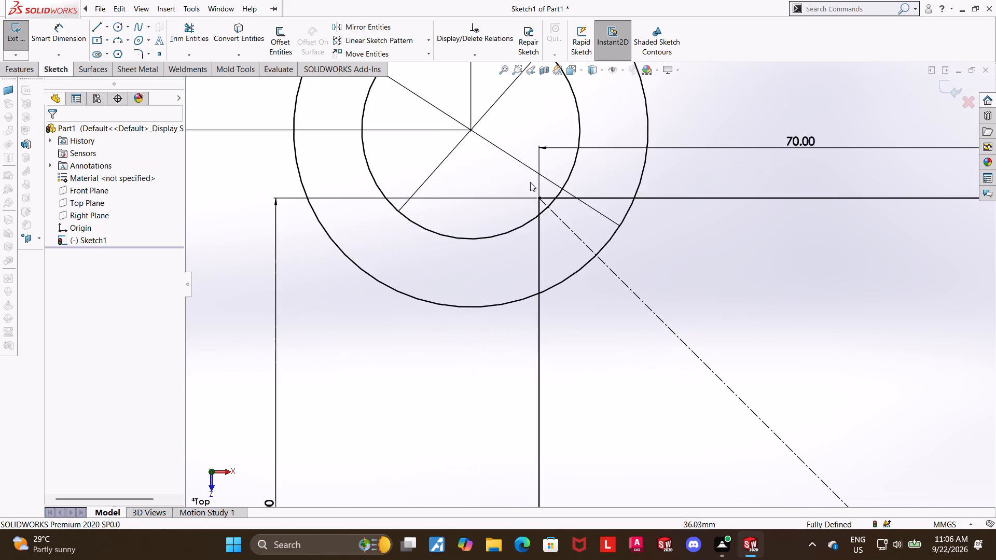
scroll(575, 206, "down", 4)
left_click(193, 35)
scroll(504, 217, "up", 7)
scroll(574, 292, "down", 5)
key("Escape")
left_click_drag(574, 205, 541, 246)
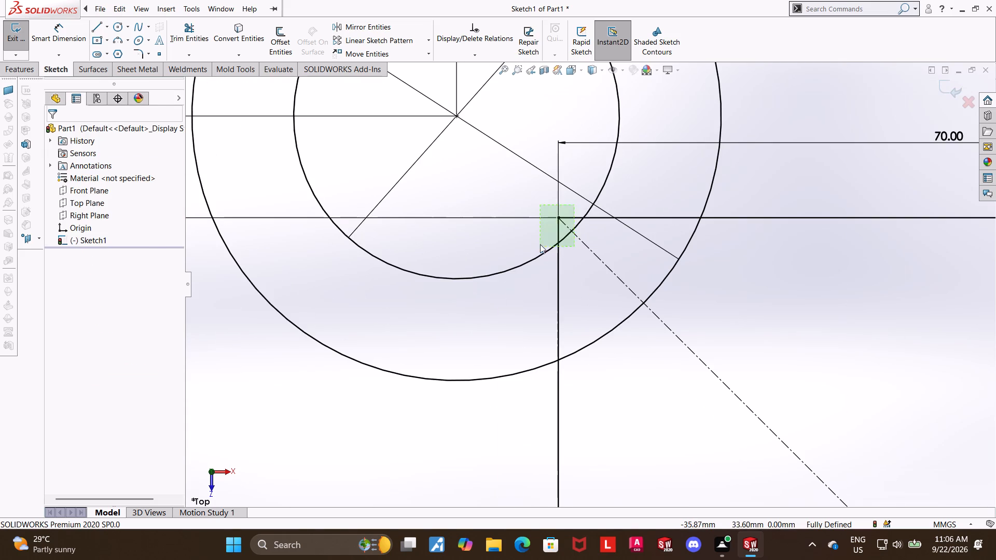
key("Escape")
Trim away the square's upper-left and lower-left corners where they lie inside the 16 mm circles, using Power trim.
left_click(193, 49)
left_click_drag(572, 202, 572, 204)
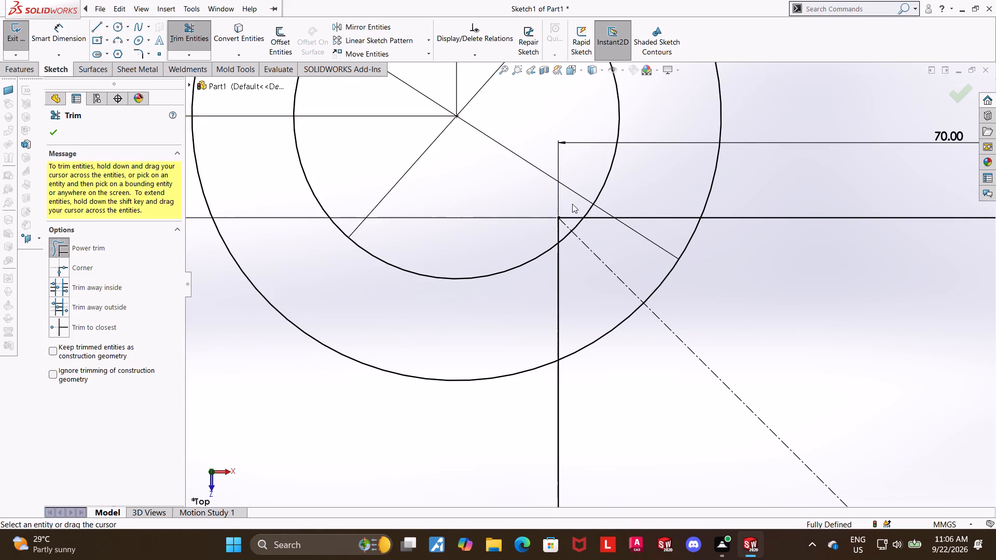
left_click_drag(572, 204, 538, 239)
scroll(541, 233, "up", 16)
scroll(615, 355, "down", 8)
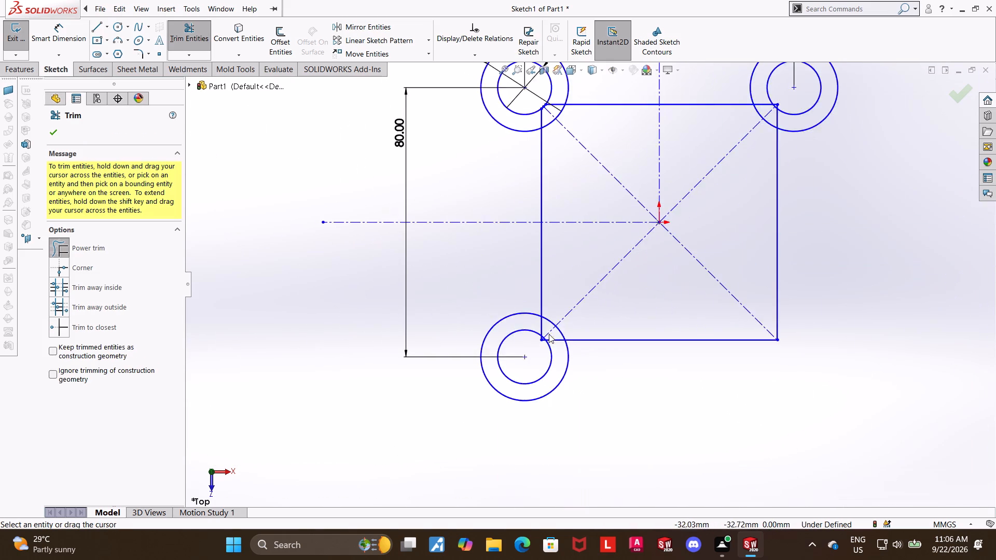
scroll(549, 334, "down", 7)
left_click_drag(586, 300, 546, 266)
scroll(554, 275, "up", 8)
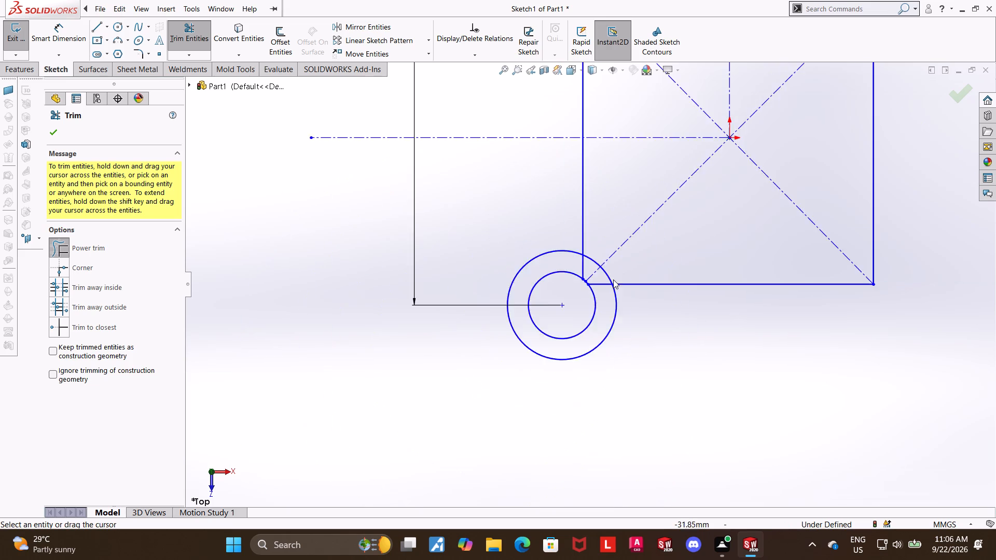
scroll(613, 279, "up", 7)
scroll(657, 193, "down", 12)
scroll(699, 298, "up", 12)
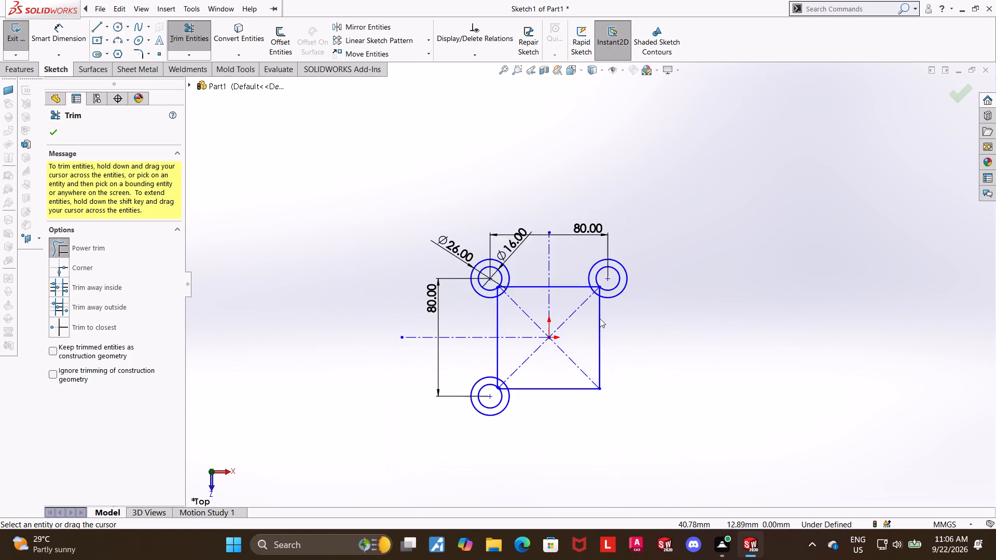
scroll(575, 313, "down", 2)
key("Escape")
key("Escape")
key("Escape")
Dimension the distance between the square's left and right sides as 70 mm.
scroll(585, 297, "down", 5)
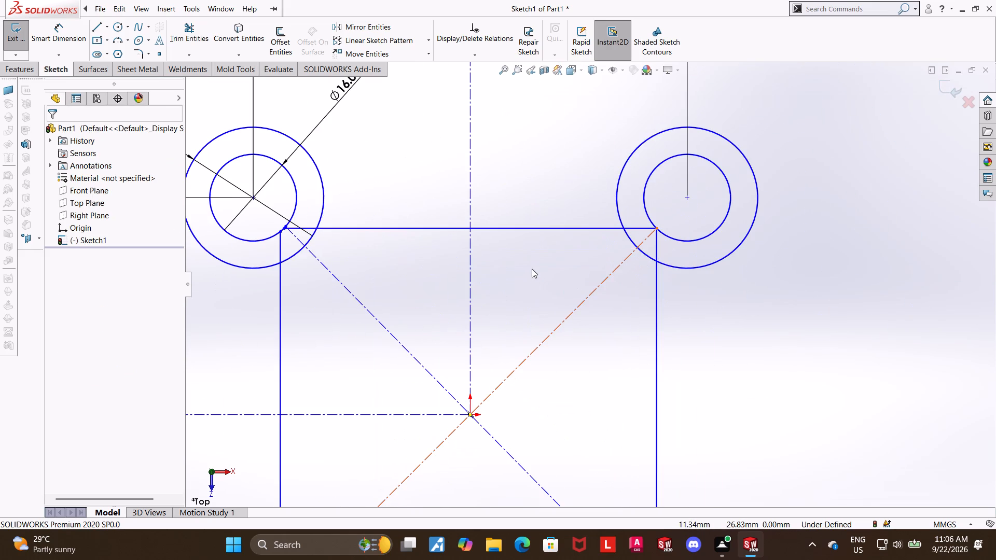
left_click(76, 34)
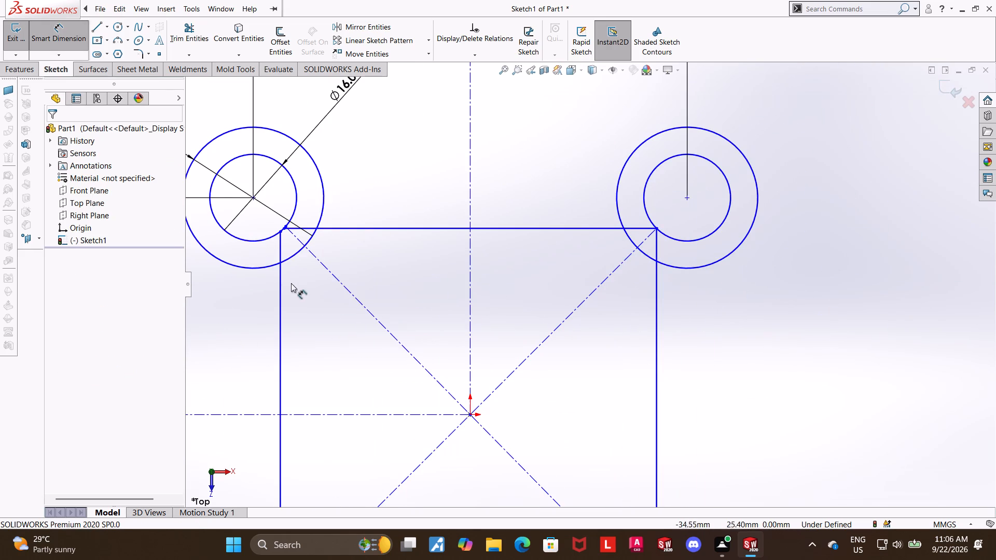
left_click(282, 282)
left_click(657, 303)
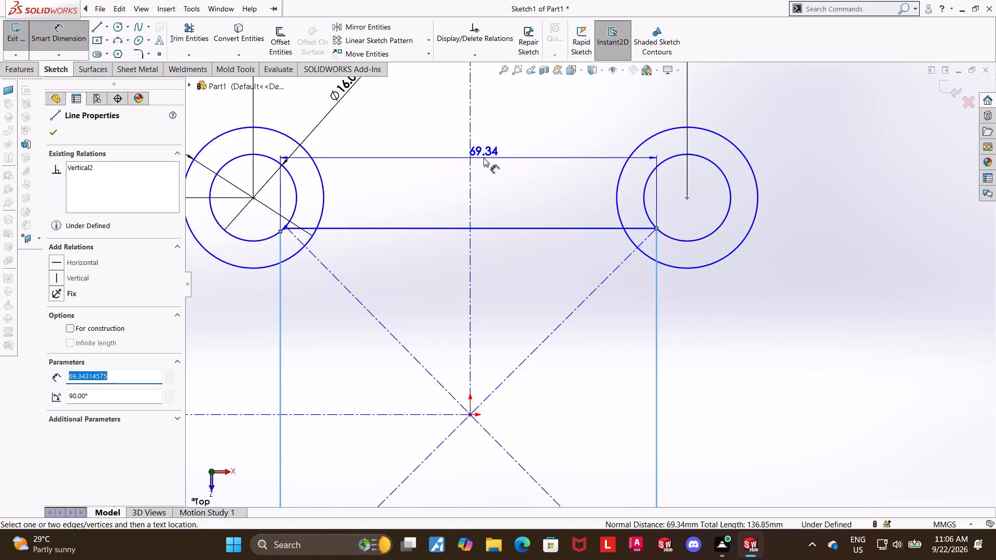
left_click(483, 158)
type("70")
key("Return")
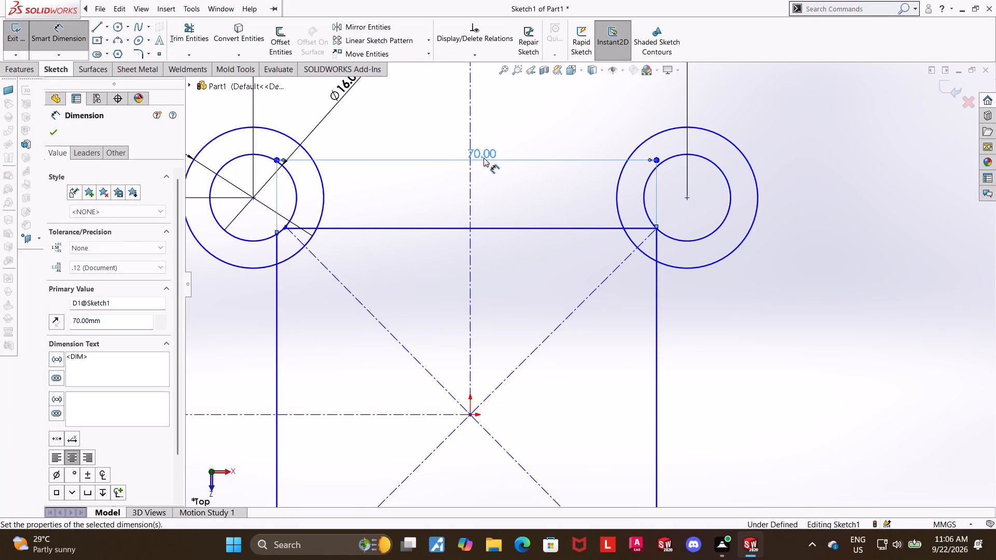
key("Escape")
key("Escape")
key("Escape")
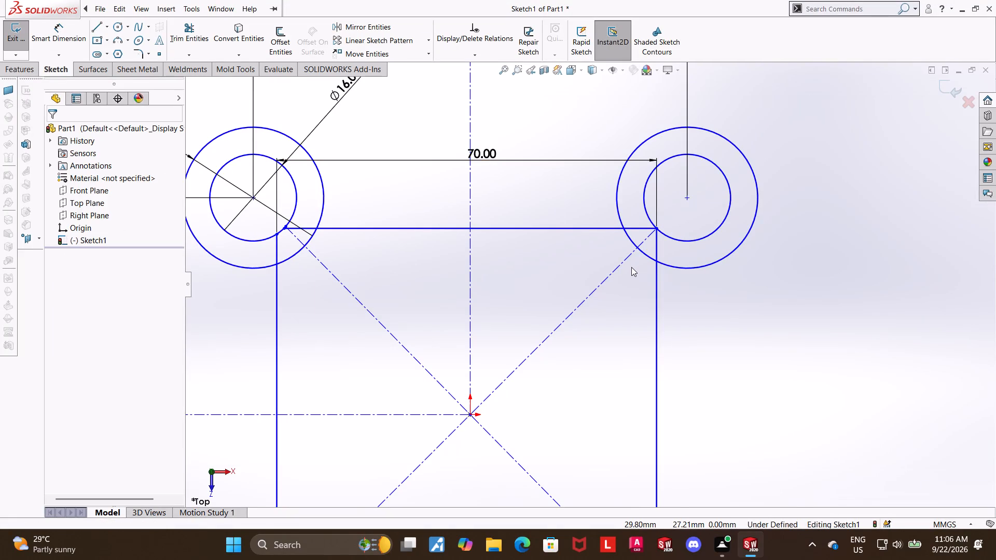
Dimension the distance from the square's left side to the vertical centerline as 35 mm.
scroll(448, 230, "up", 2)
left_click(75, 33)
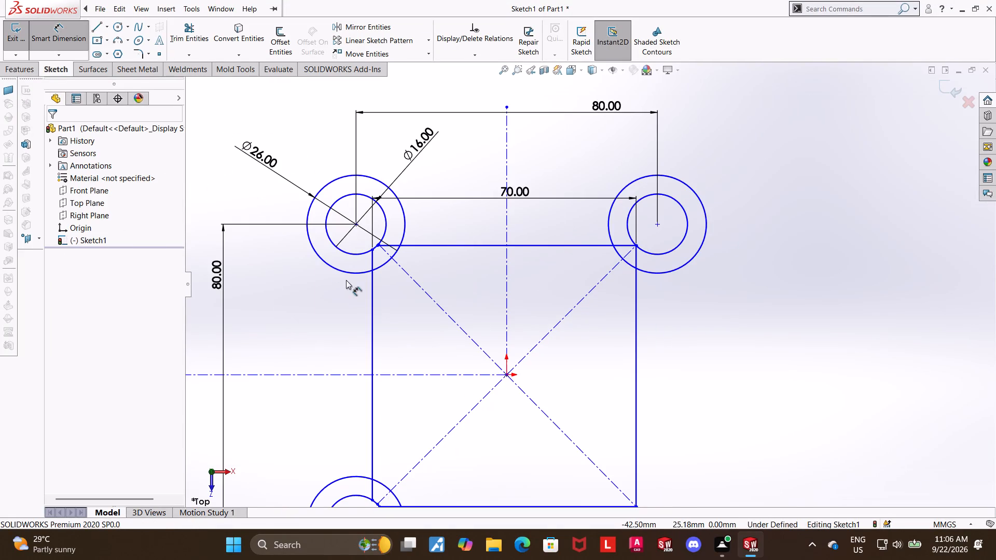
left_click(373, 290)
left_click(506, 290)
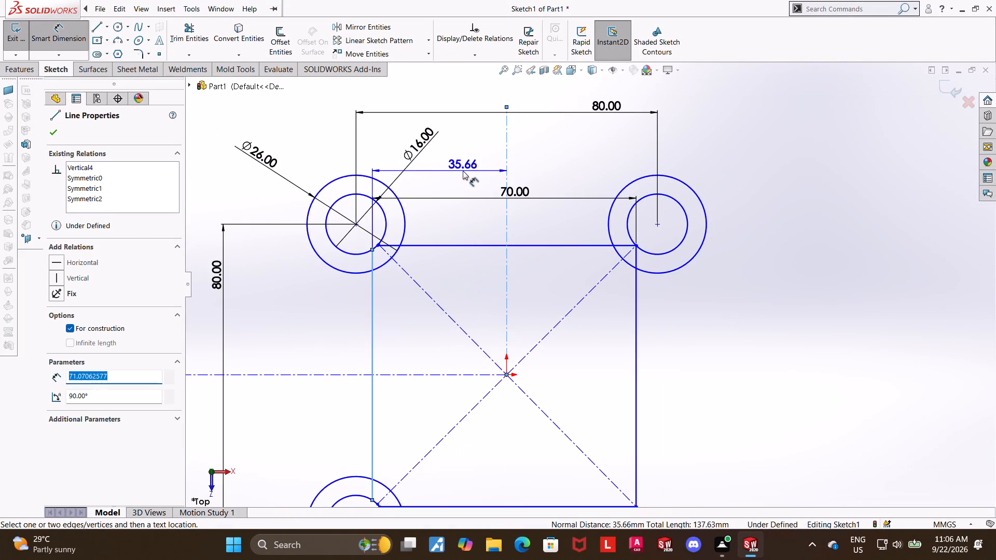
left_click(463, 171)
type("35")
key("Return")
key("Escape")
key("Escape")
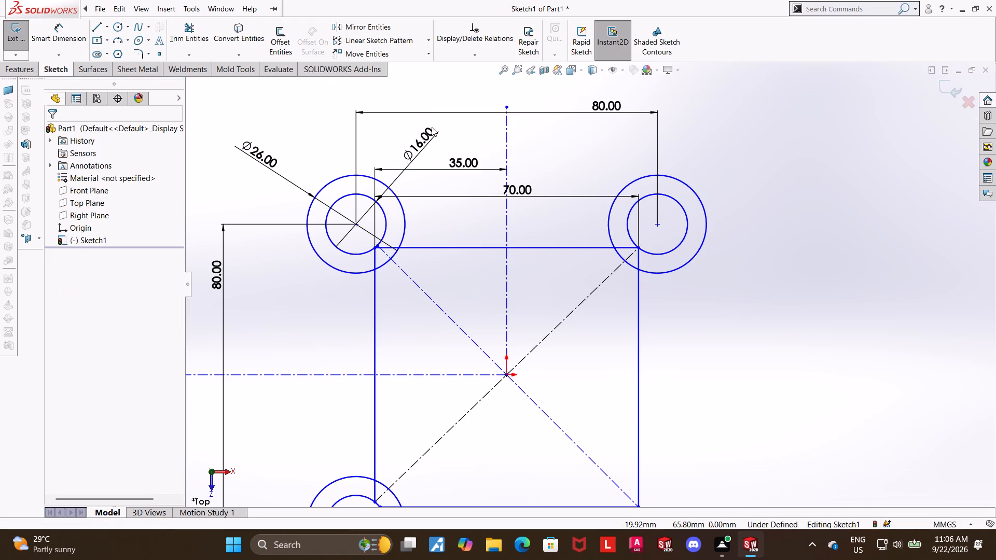
key("Escape")
Dimension the distance between the square's top and bottom sides as 70 mm.
left_click(48, 44)
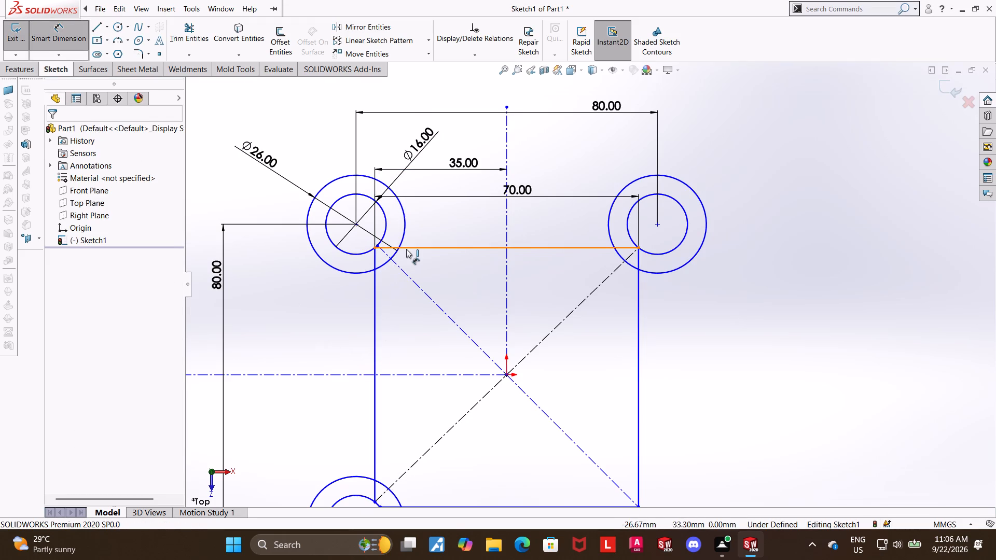
left_click(406, 249)
left_click(430, 506)
left_click(276, 443)
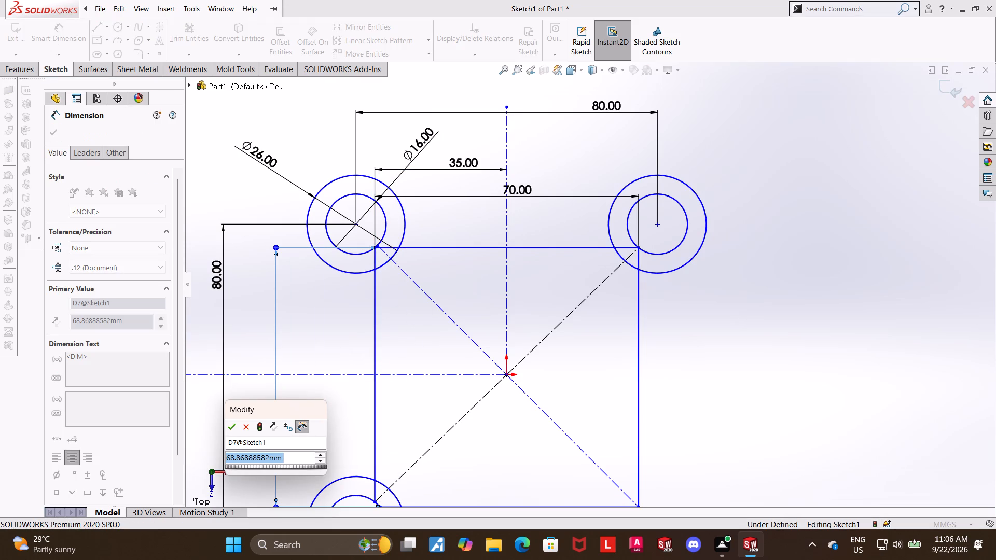
type("70")
key("Return")
key("Escape")
key("Escape")
key("Escape")
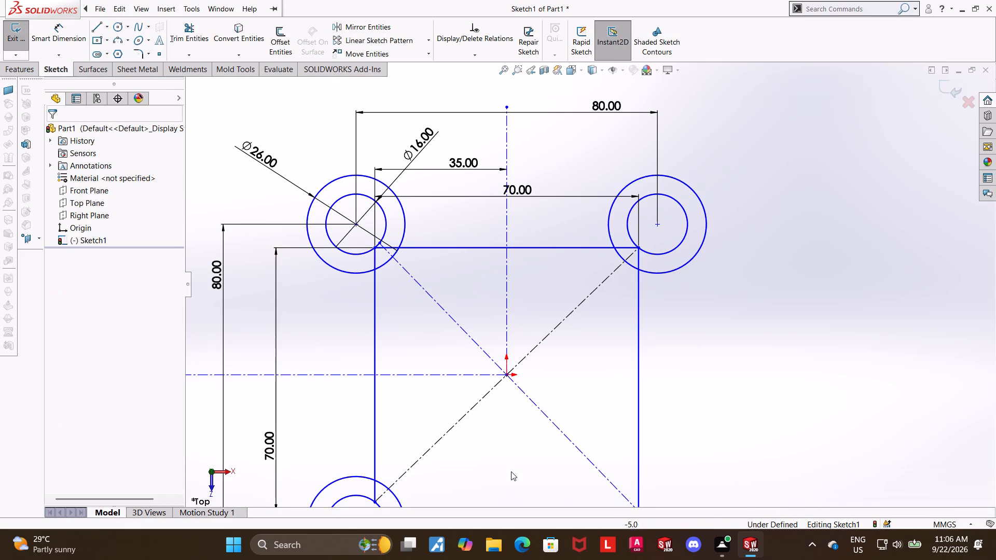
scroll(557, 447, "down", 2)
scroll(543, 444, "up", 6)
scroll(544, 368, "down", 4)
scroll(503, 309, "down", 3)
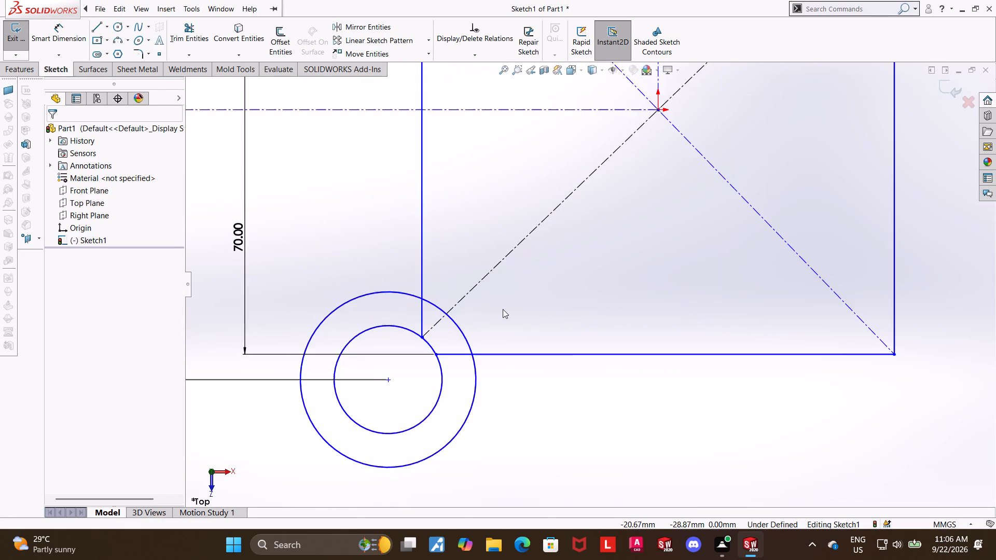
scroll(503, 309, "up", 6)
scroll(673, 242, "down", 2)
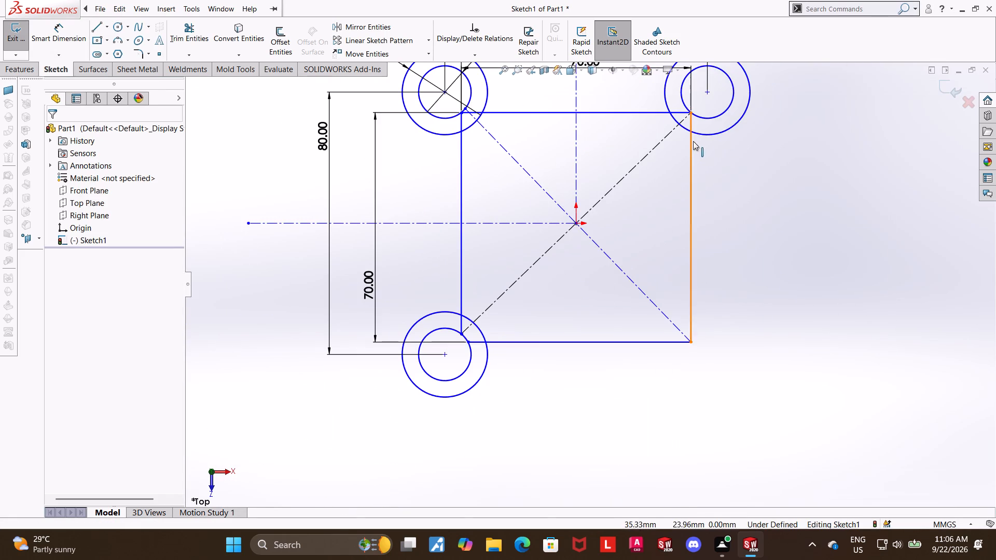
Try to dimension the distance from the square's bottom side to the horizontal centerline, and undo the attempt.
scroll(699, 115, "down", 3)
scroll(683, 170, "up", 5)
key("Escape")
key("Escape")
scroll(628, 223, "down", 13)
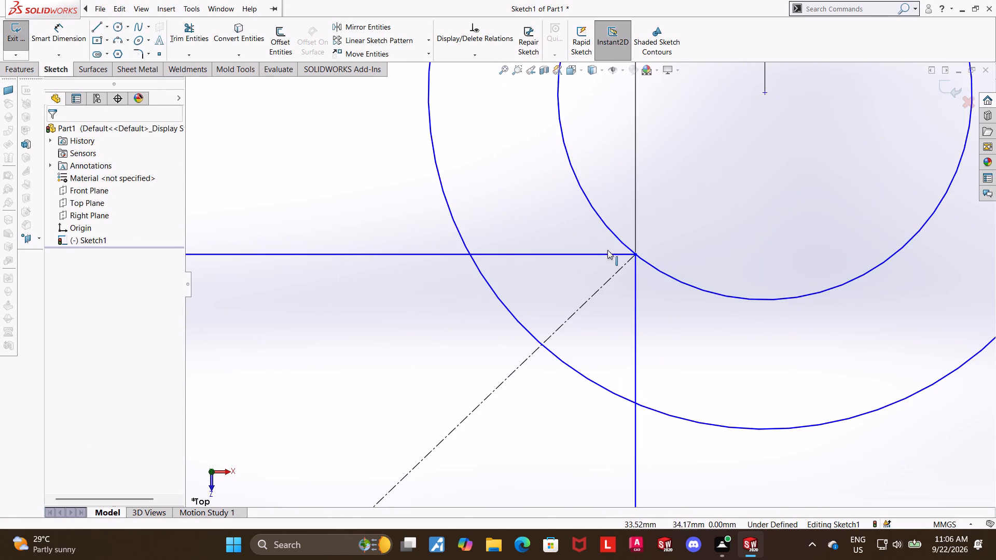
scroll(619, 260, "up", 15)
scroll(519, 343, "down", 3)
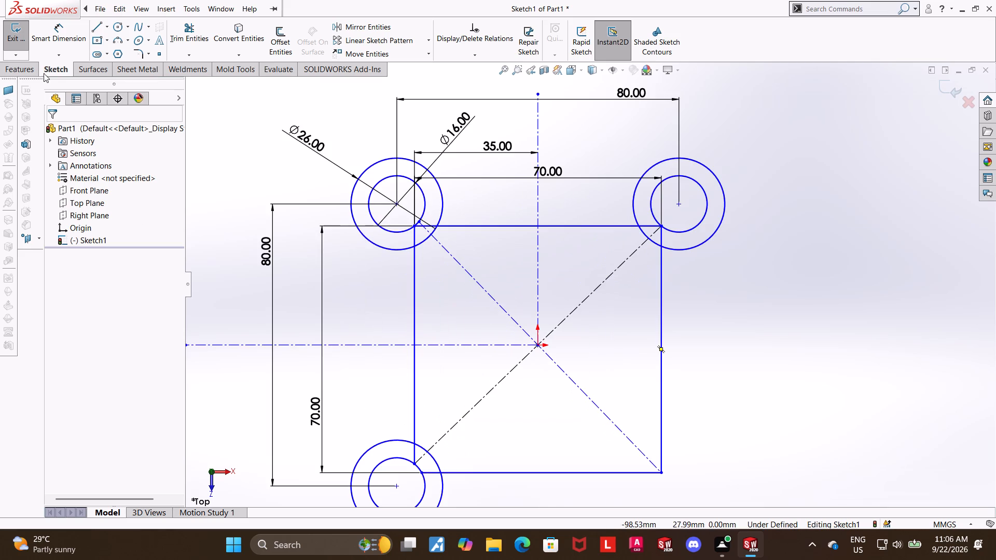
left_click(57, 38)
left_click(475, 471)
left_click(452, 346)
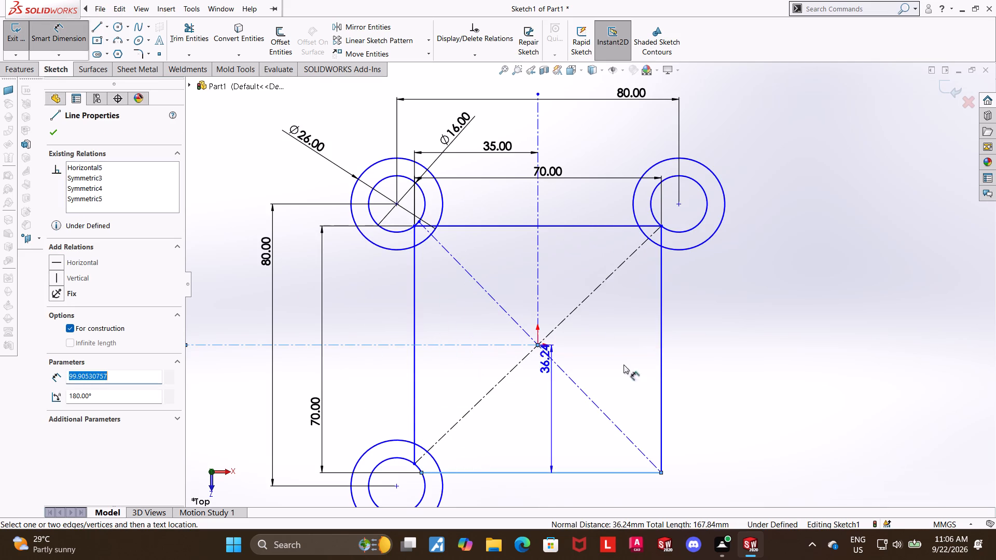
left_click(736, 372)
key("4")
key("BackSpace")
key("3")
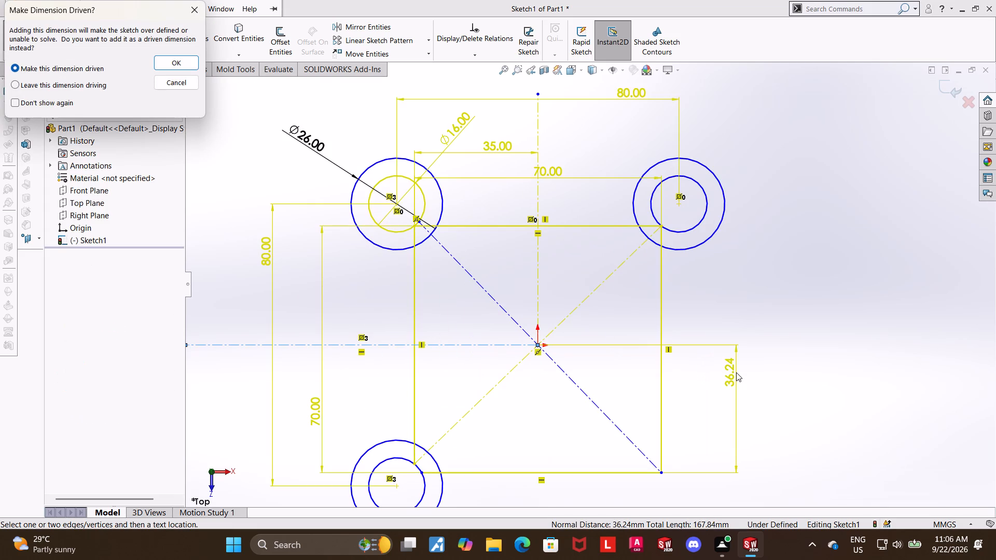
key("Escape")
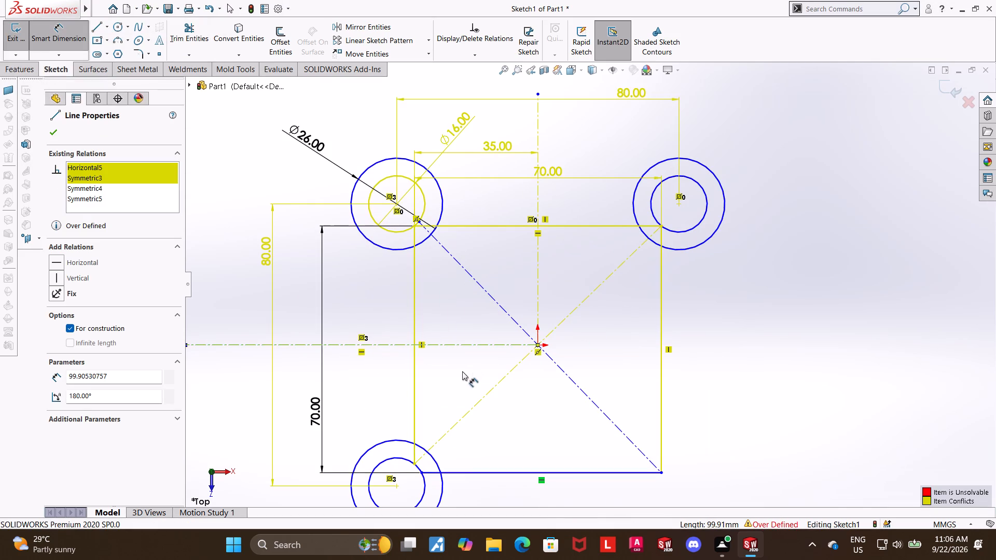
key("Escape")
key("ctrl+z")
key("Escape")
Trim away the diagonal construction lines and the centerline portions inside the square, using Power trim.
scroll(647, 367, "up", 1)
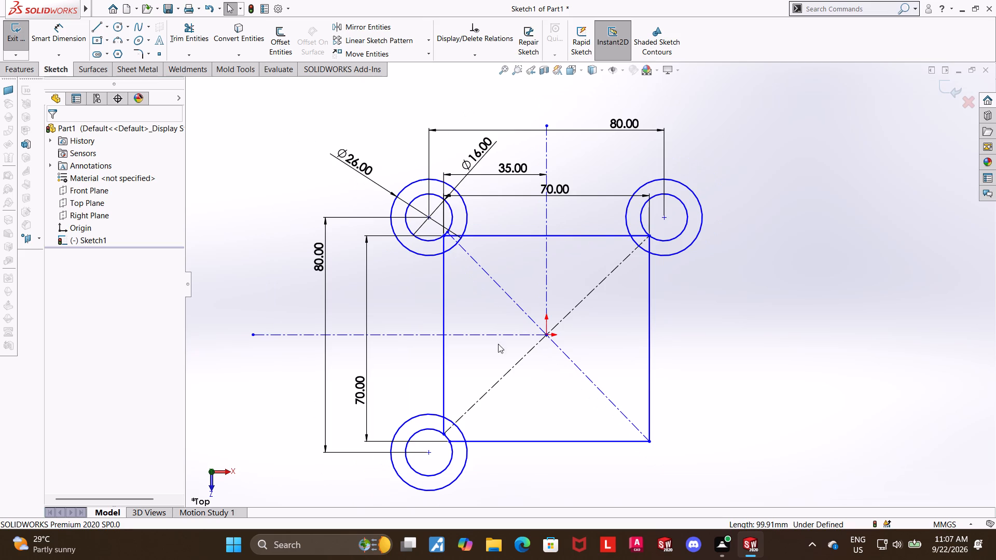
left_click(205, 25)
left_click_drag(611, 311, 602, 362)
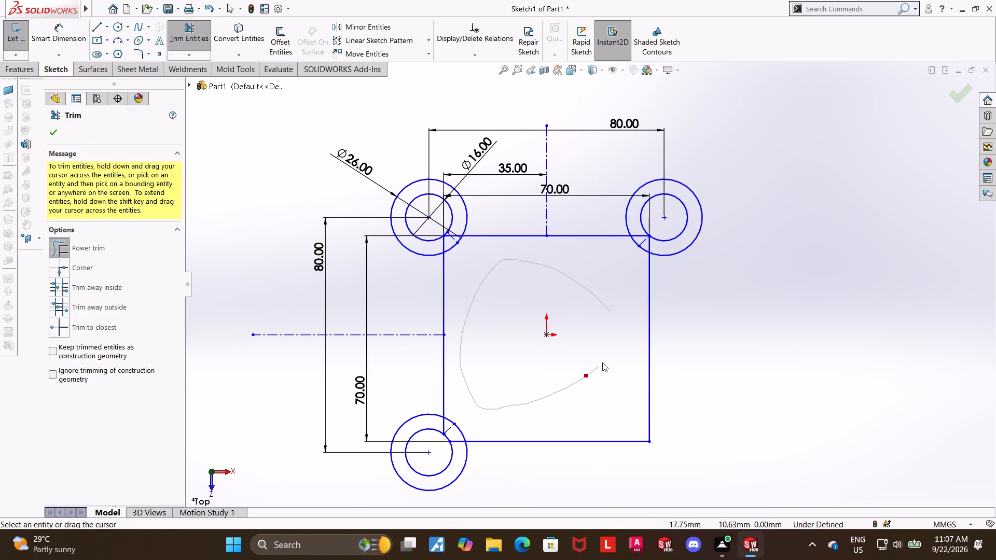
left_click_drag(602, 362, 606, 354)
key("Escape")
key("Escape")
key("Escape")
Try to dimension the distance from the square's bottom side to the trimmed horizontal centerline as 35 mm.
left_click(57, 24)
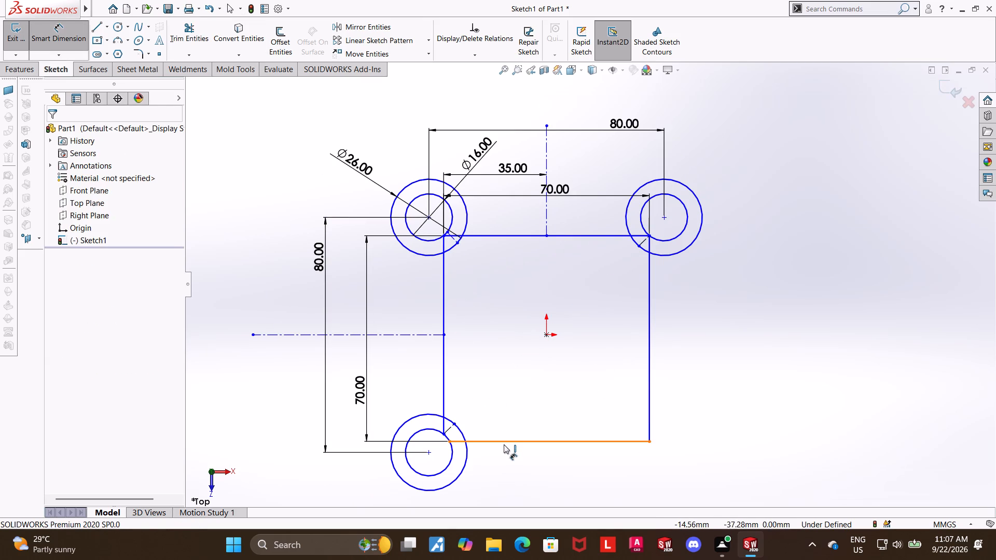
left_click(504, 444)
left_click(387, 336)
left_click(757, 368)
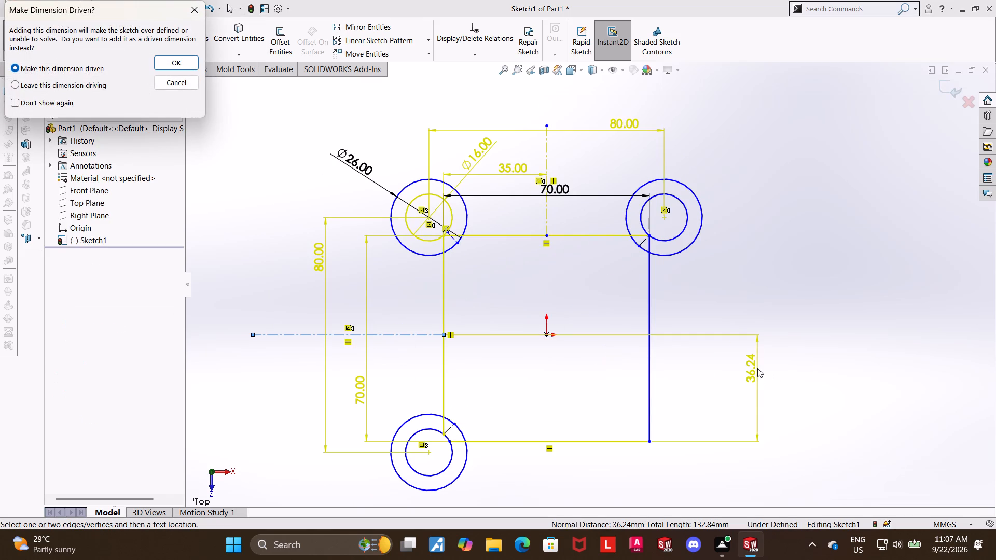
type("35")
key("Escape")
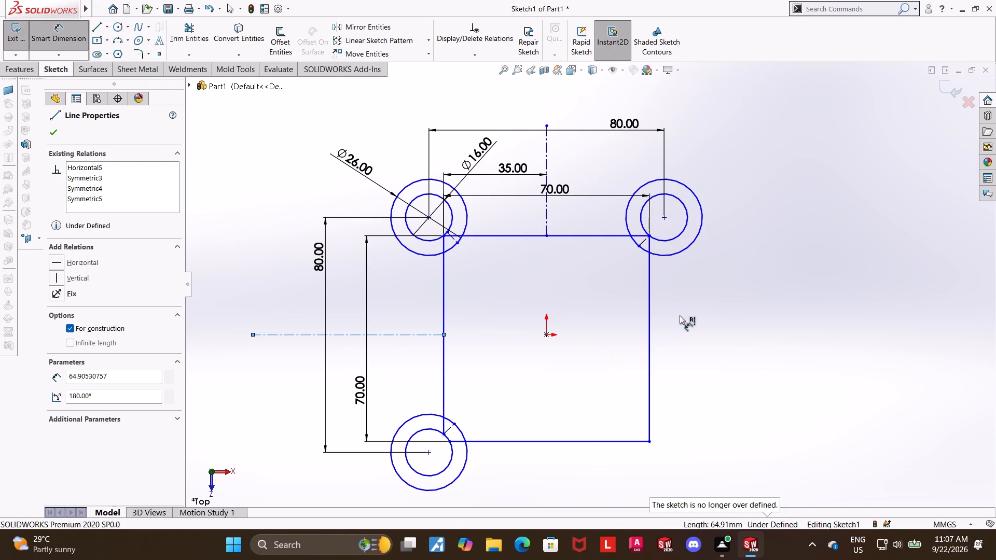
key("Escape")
Examine the square's upper-right corner point where it meets the inner circle.
scroll(652, 248, "down", 9)
left_click(584, 234)
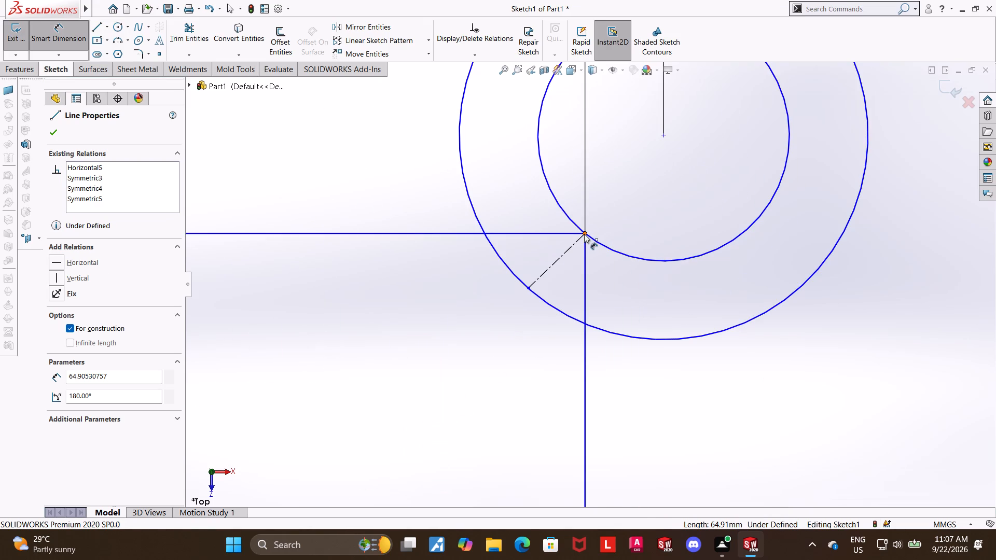
key("Escape")
key("Escape")
key("Escape")
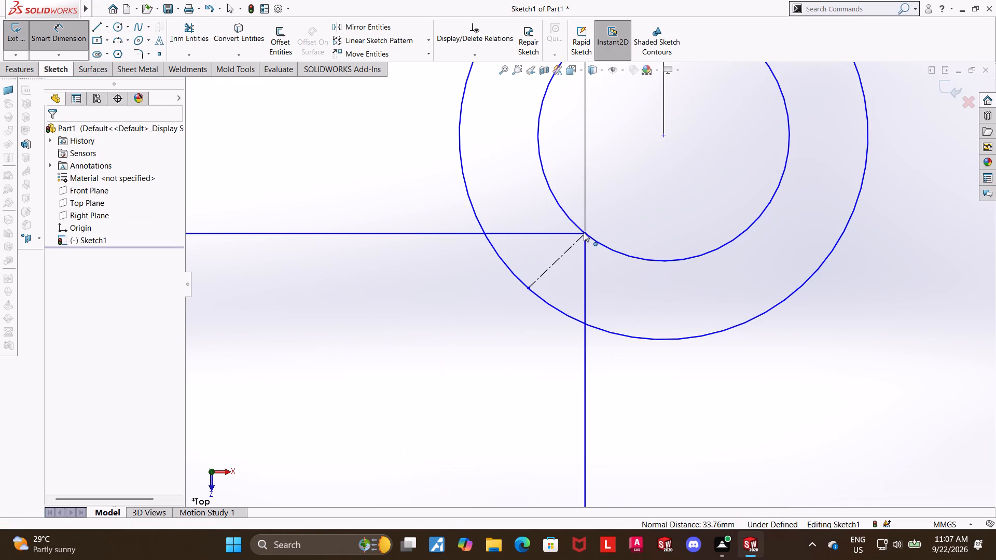
right_click(584, 232)
key("Escape")
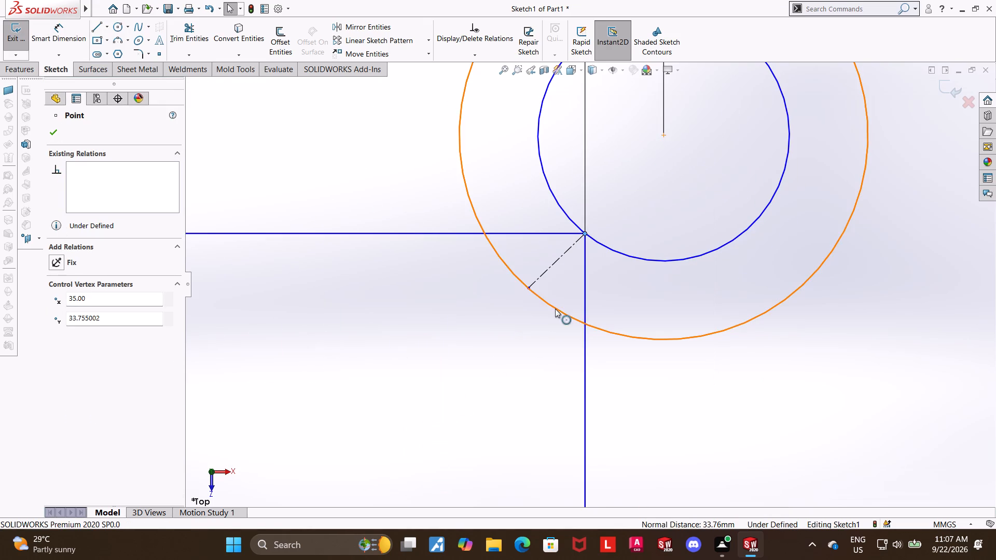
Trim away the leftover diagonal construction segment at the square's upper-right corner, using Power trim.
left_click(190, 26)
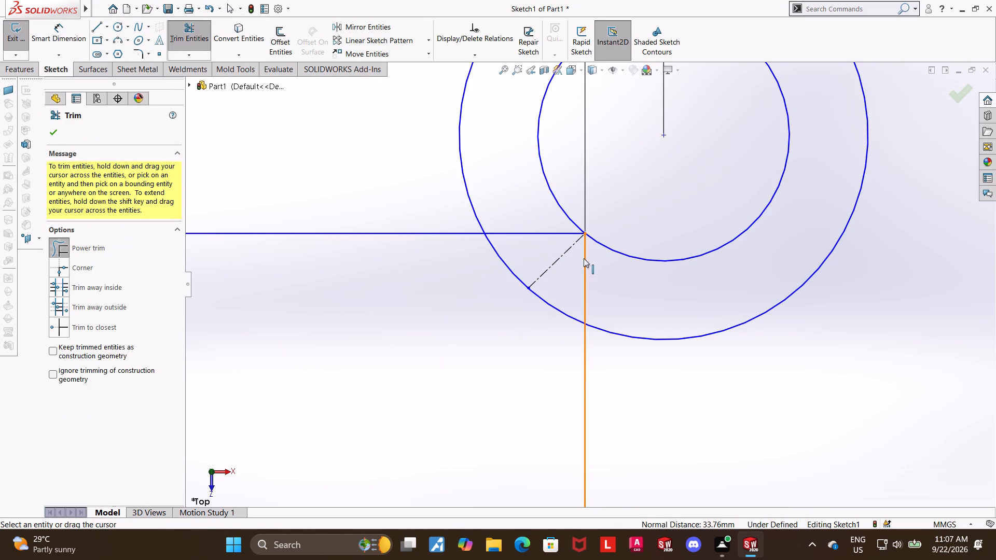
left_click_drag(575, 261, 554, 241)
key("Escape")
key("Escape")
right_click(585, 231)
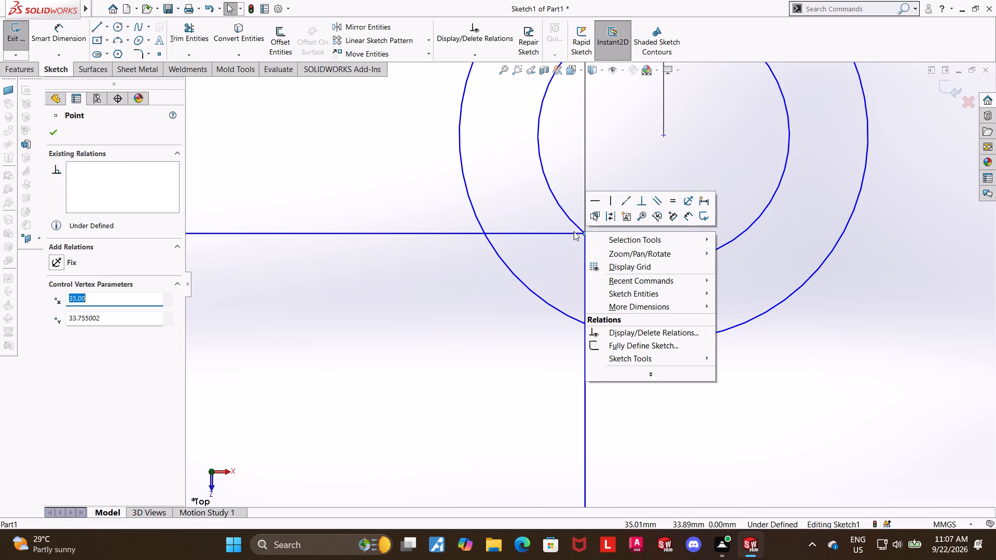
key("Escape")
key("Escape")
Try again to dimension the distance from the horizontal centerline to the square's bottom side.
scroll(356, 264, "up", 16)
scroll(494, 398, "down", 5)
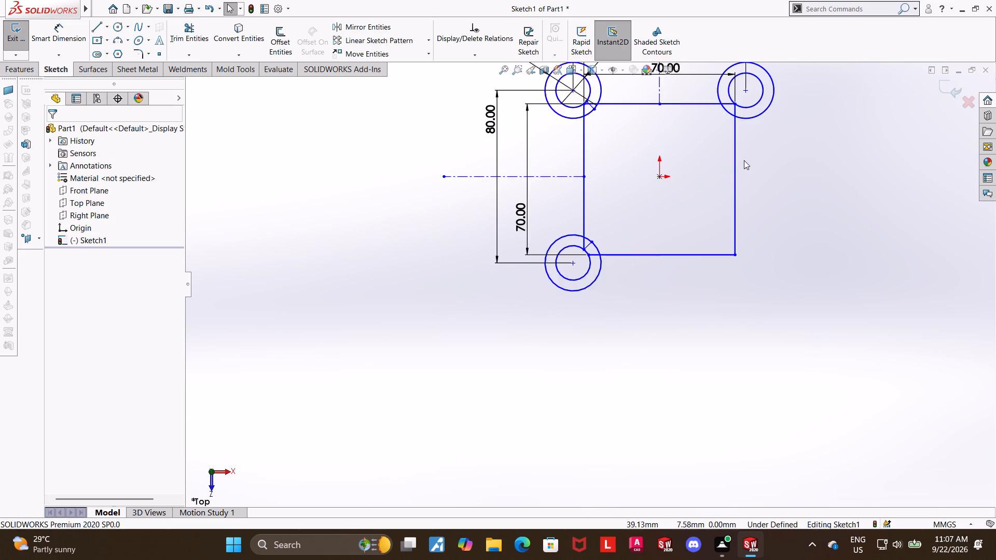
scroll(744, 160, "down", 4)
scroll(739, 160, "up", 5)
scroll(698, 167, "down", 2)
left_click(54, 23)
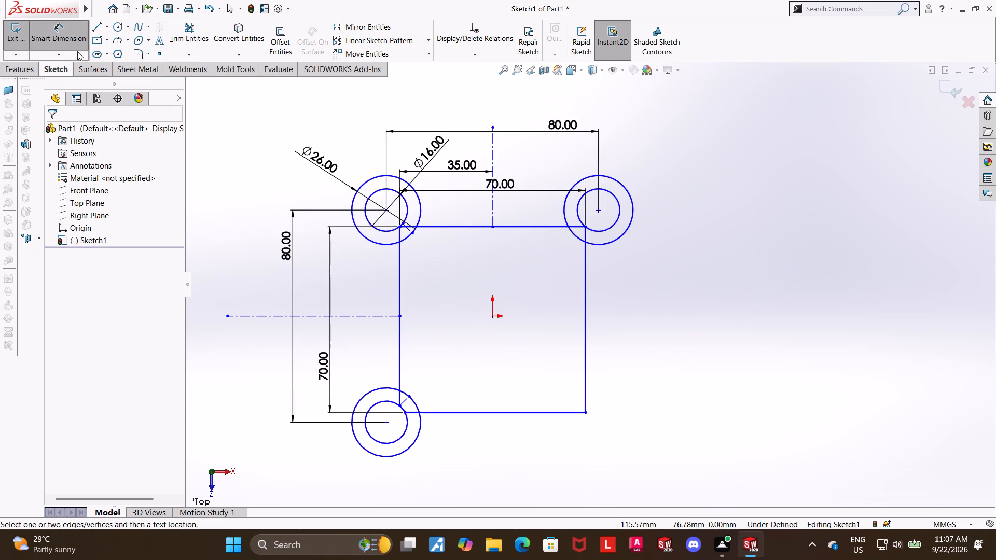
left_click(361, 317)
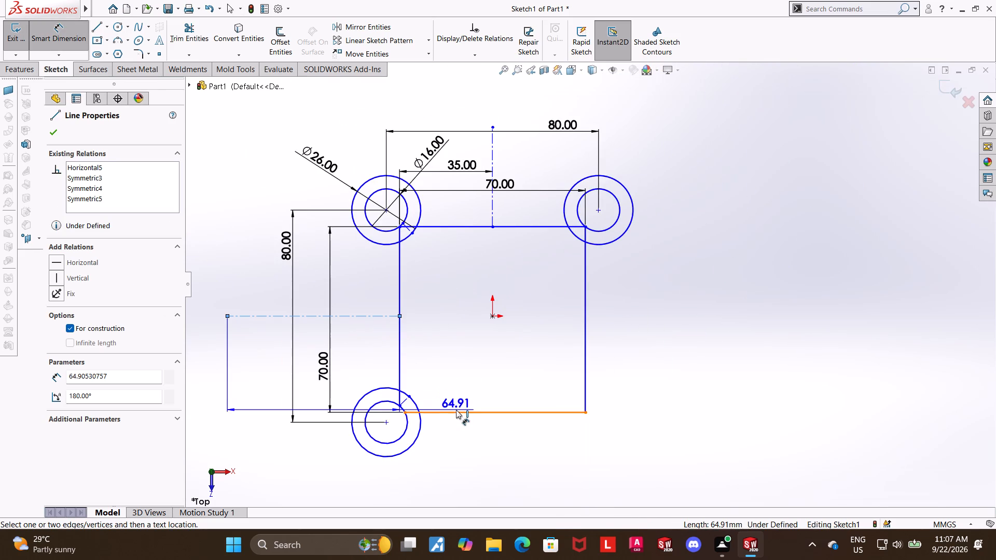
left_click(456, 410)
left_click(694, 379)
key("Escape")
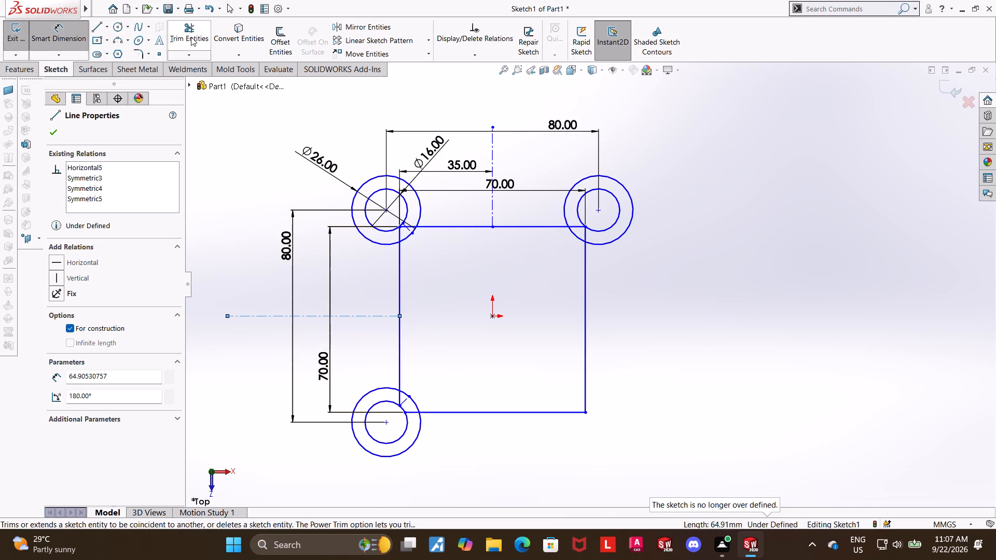
Exit the current sketch and discard all of its changes.
left_click(971, 100)
left_click(541, 282)
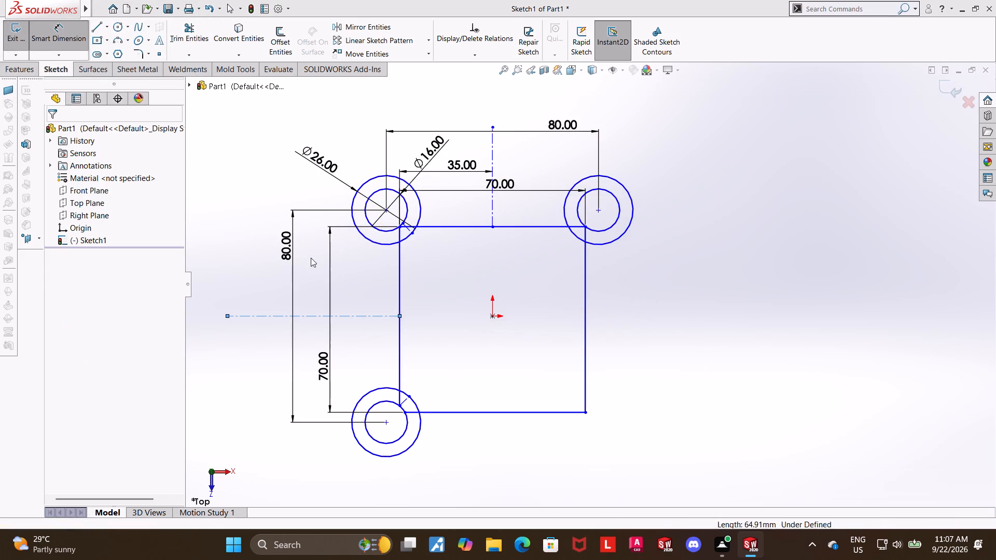
Start a new sketch on the Top Plane.
left_click(91, 200)
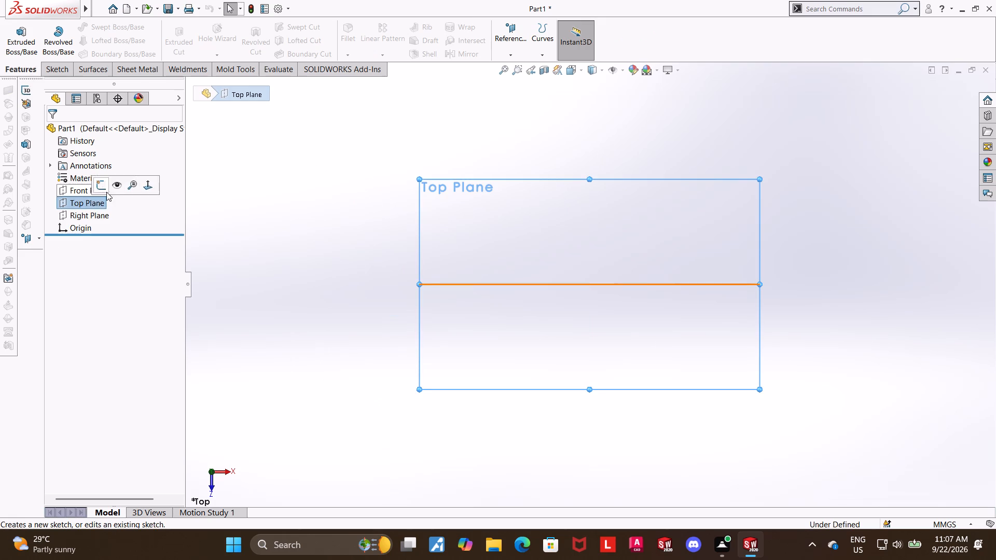
left_click(102, 189)
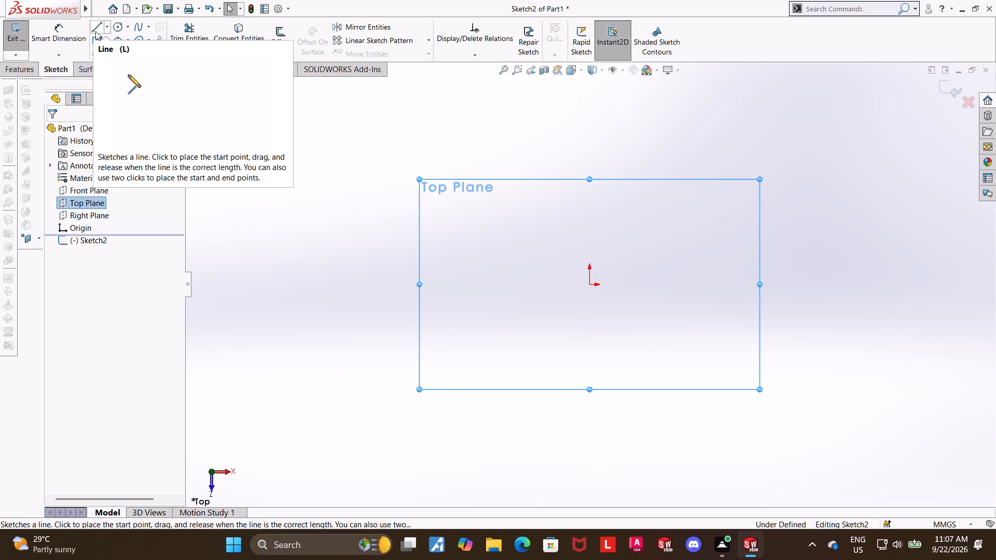
Draw two circles above the origin, one on each side of it, with centers about 63 mm apart.
left_click(115, 28)
left_click(491, 211)
left_click(529, 199)
key("Escape")
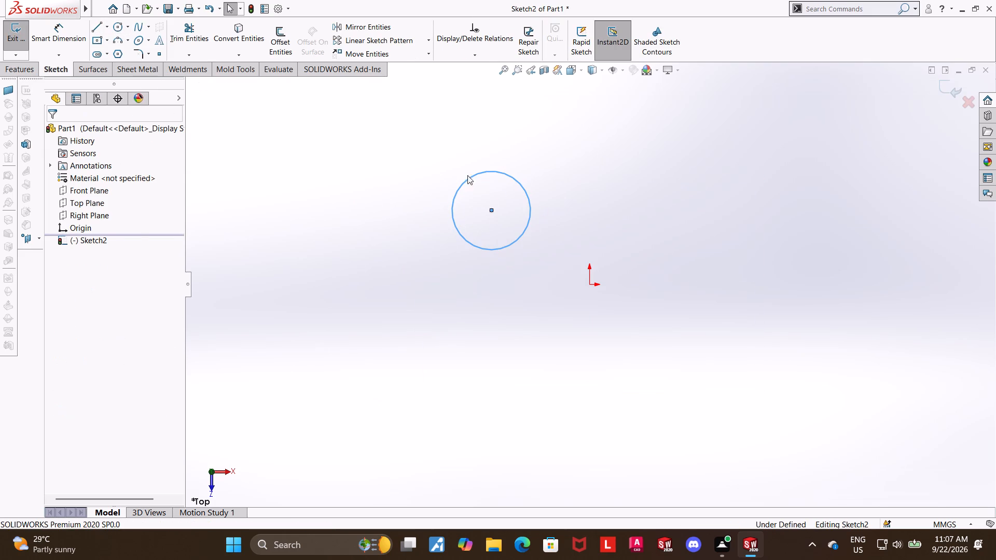
left_click(120, 28)
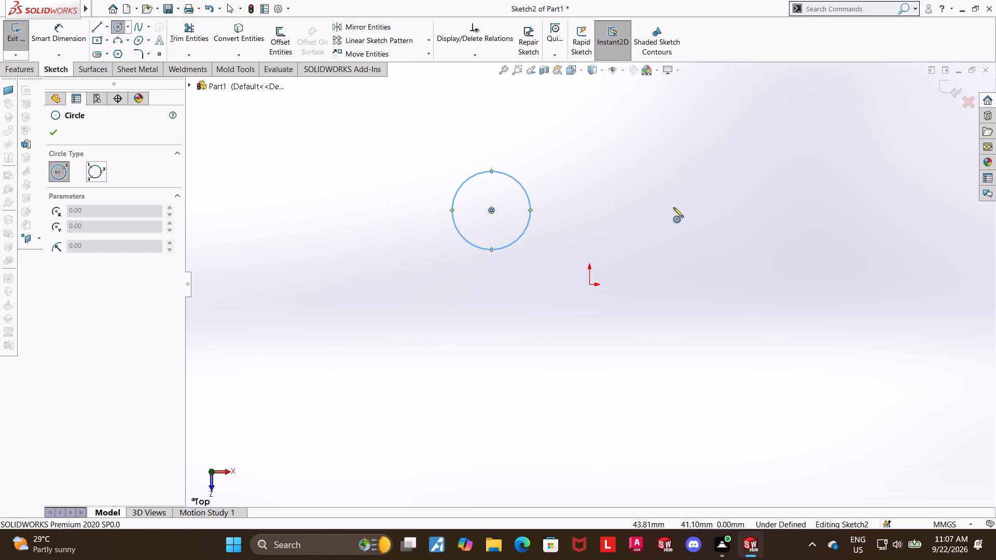
left_click(674, 208)
left_click(702, 189)
key("Escape")
key("Escape")
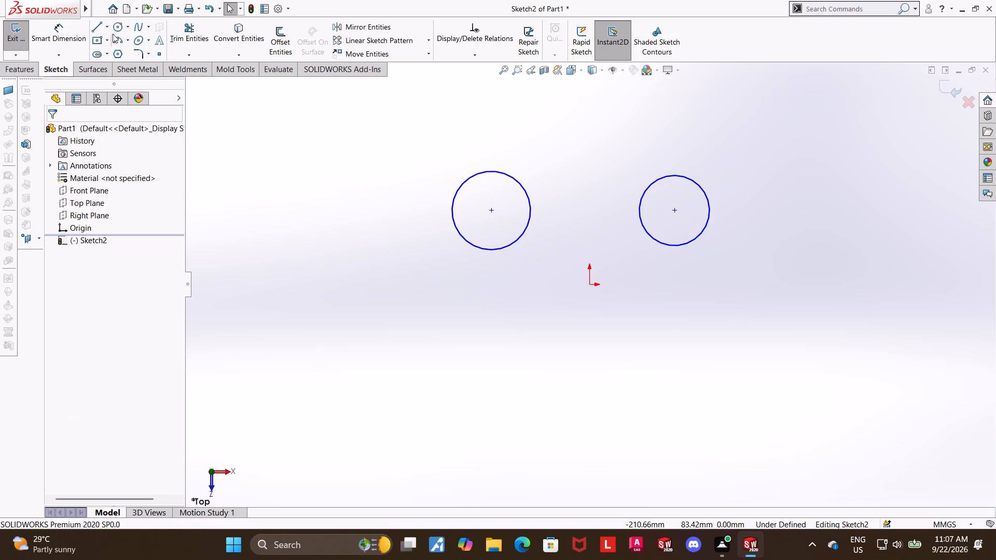
Draw two more circles below the origin, one under each of the upper circles.
left_click(115, 31)
left_click(491, 379)
left_click(523, 358)
key("Escape")
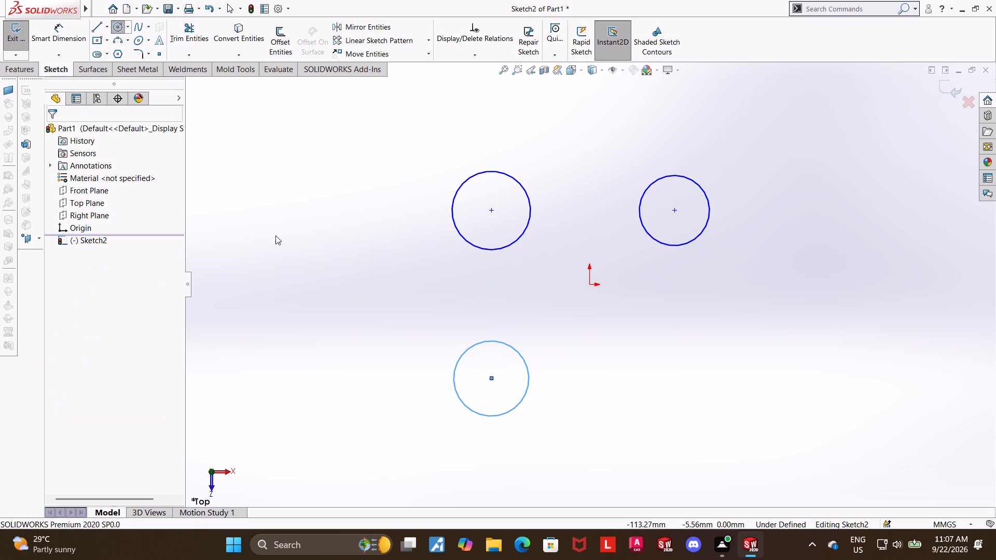
left_click(118, 24)
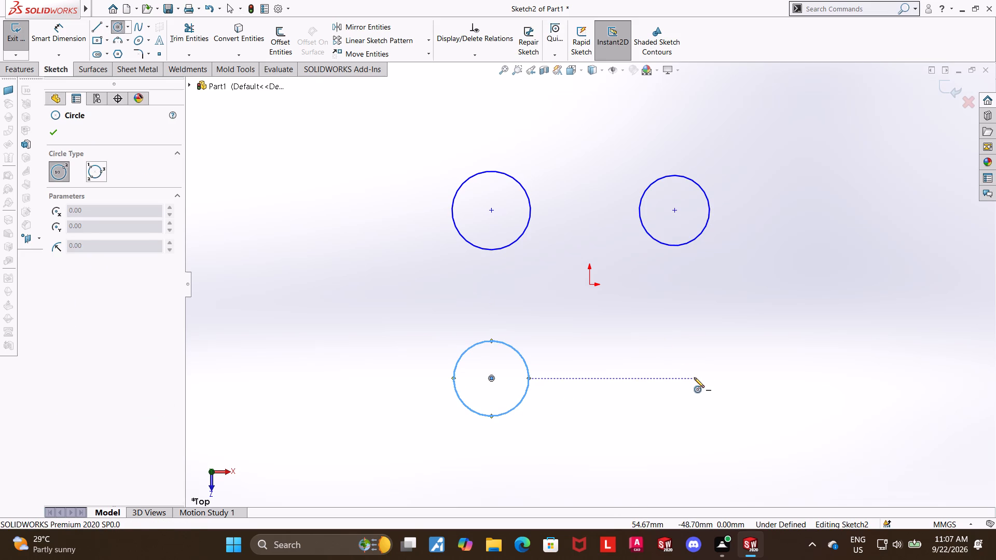
left_click(694, 377)
left_click(718, 340)
key("Escape")
key("Escape")
key("Escape")
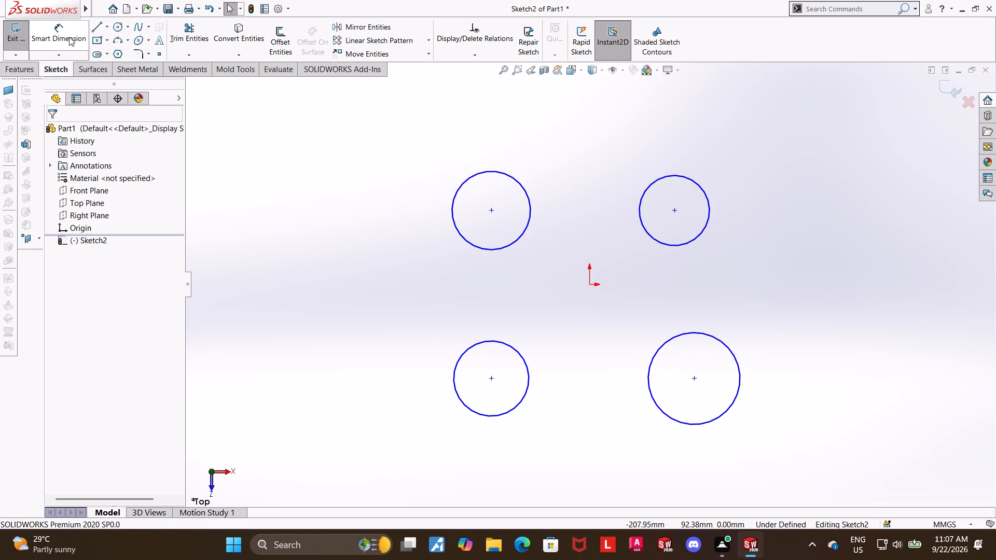
Add an Equal relation among all four circles.
left_click(477, 172)
double_click(679, 180, "ctrl")
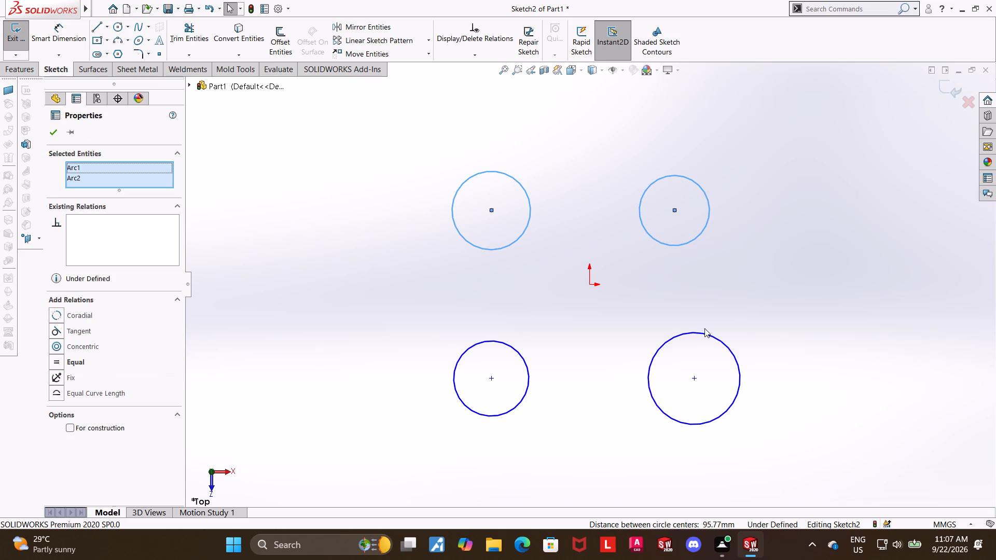
left_click(703, 331, "ctrl")
left_click(519, 352, "ctrl")
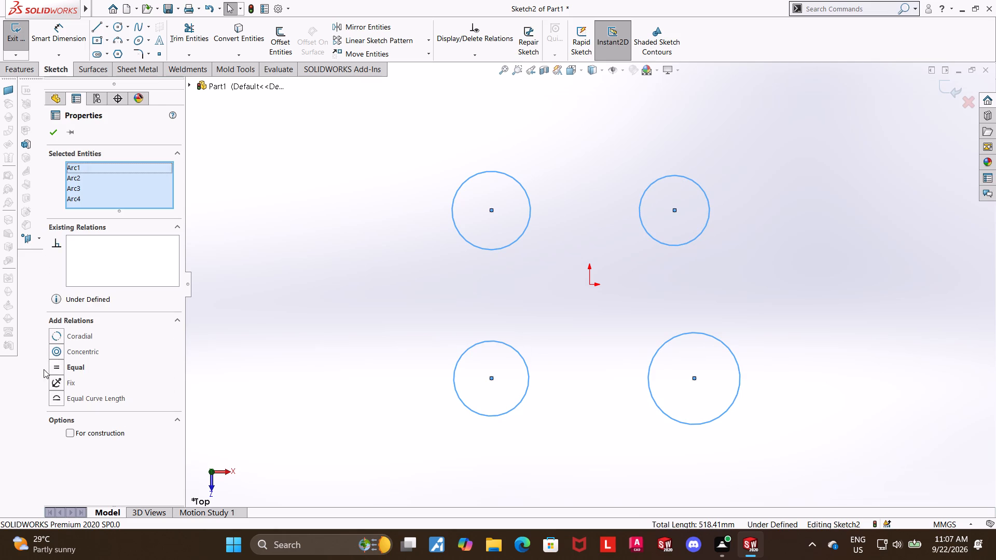
left_click(54, 368)
Dimension the upper-left circle's diameter as 26 mm.
left_click(62, 29)
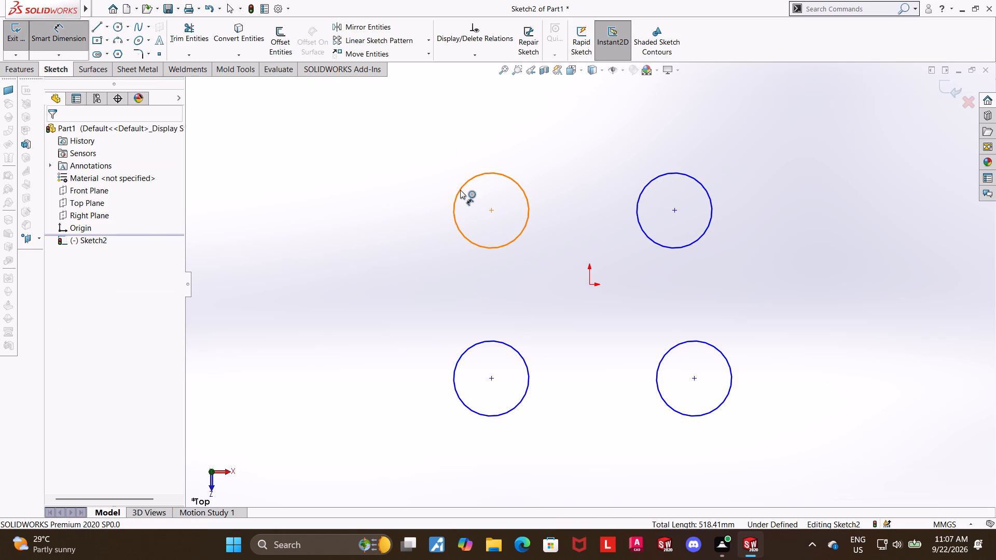
left_click(460, 190)
left_click(430, 165)
type("26")
key("Return")
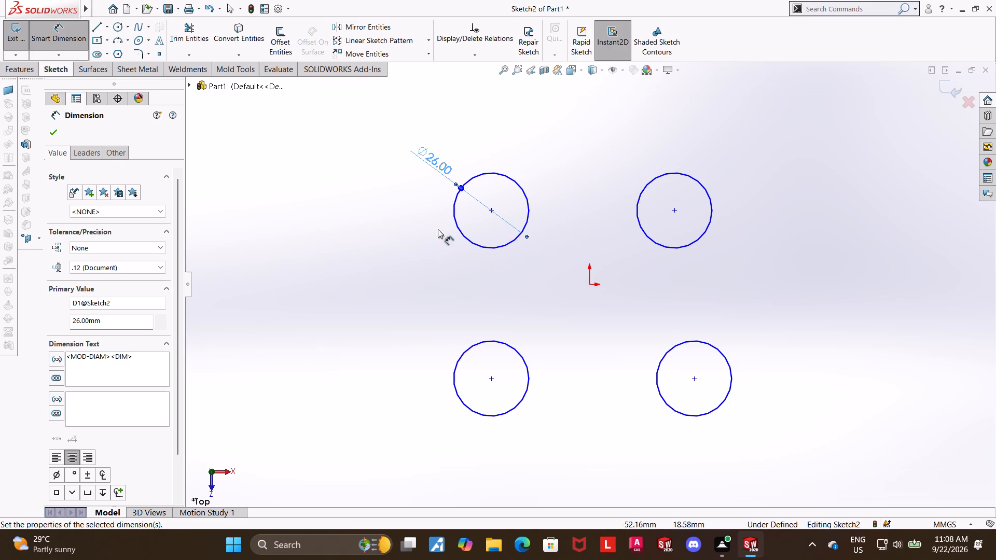
Dimension the horizontal distance between the centers of the two upper circles as 80 mm.
left_click(492, 212)
left_click(673, 207)
left_click(613, 145)
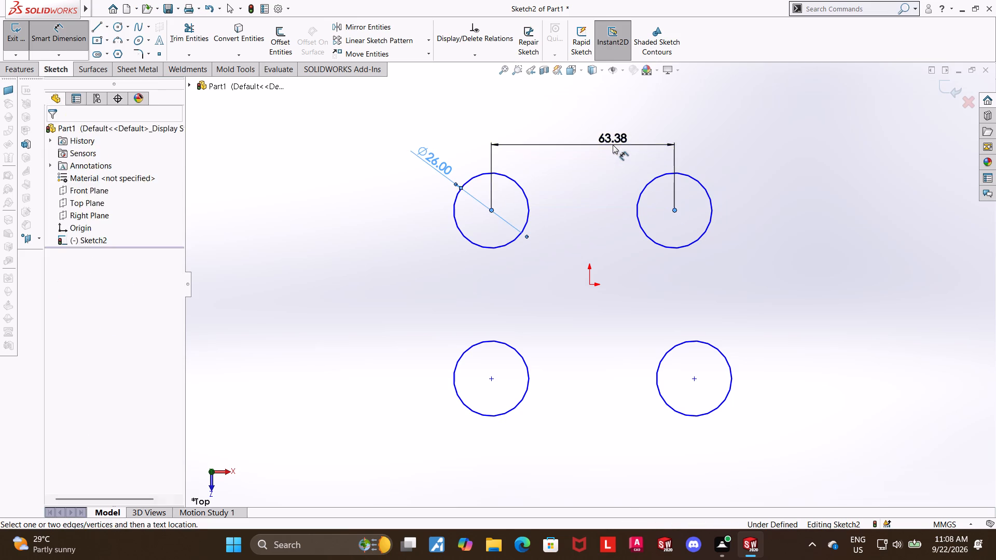
type("80")
key("Return")
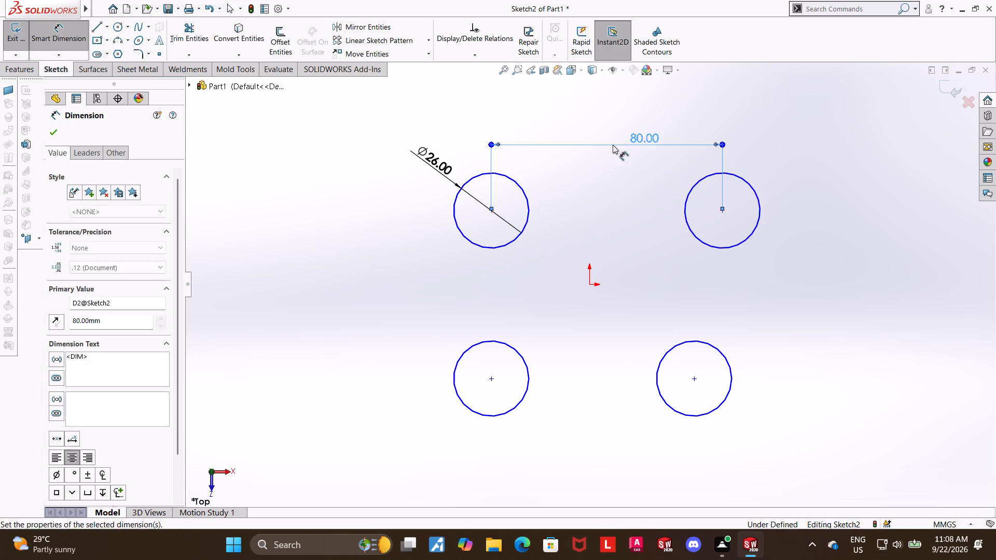
key("Escape")
key("Escape")
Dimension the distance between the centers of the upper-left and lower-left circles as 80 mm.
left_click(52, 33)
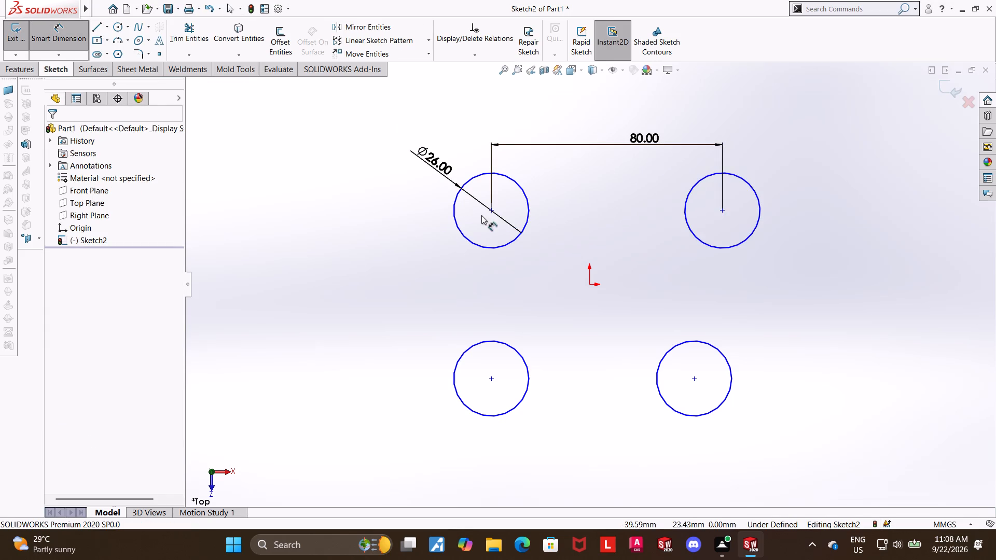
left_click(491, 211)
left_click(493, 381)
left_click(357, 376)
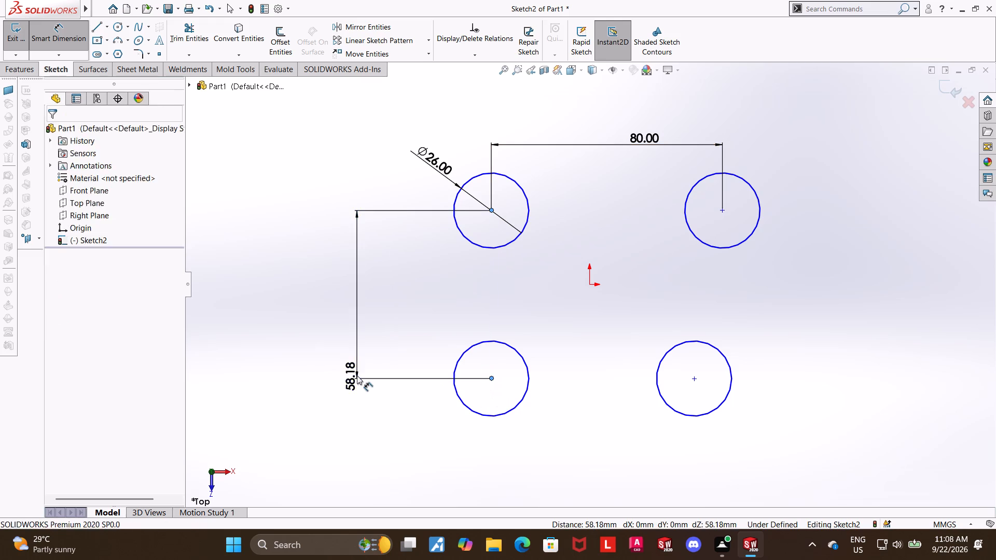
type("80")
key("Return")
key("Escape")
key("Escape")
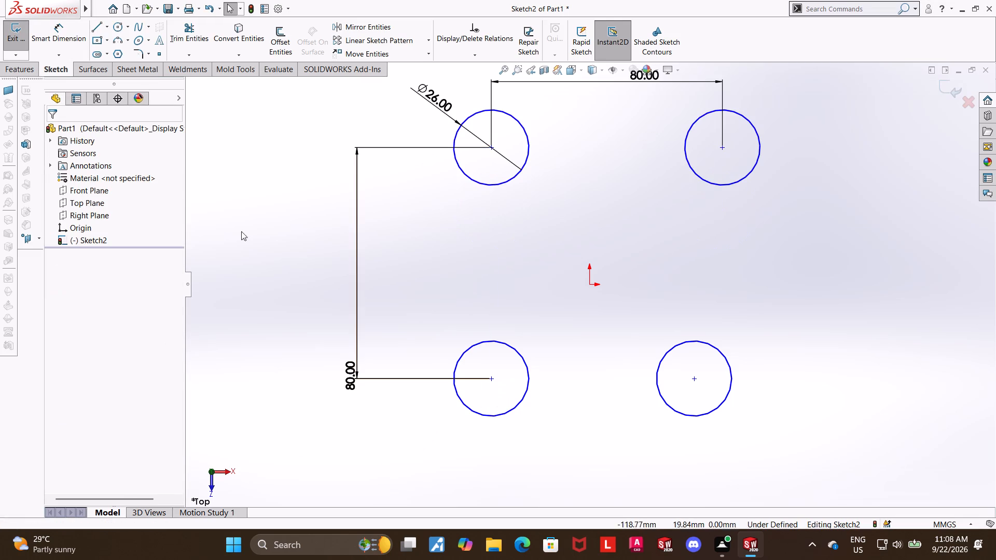
Dimension the vertical distance from the origin to the lower-left circle's center as 40 mm.
left_click(56, 36)
left_click(591, 286)
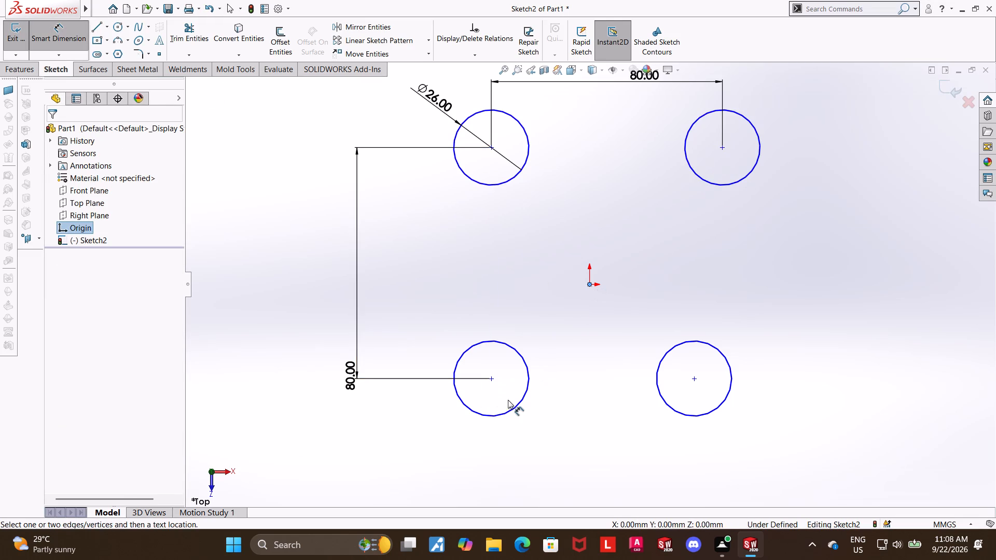
left_click(491, 380)
left_click(287, 363)
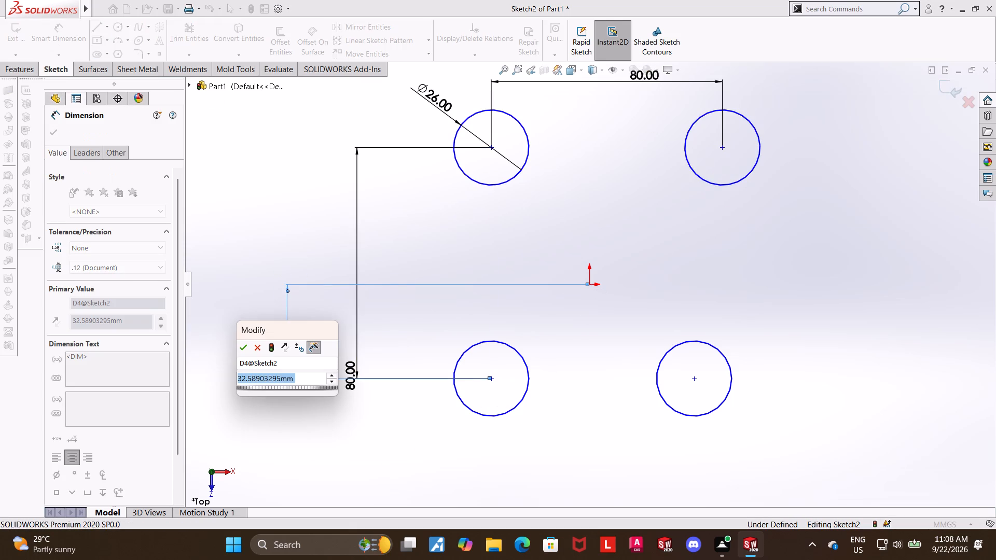
type("40")
key("Return")
key("Escape")
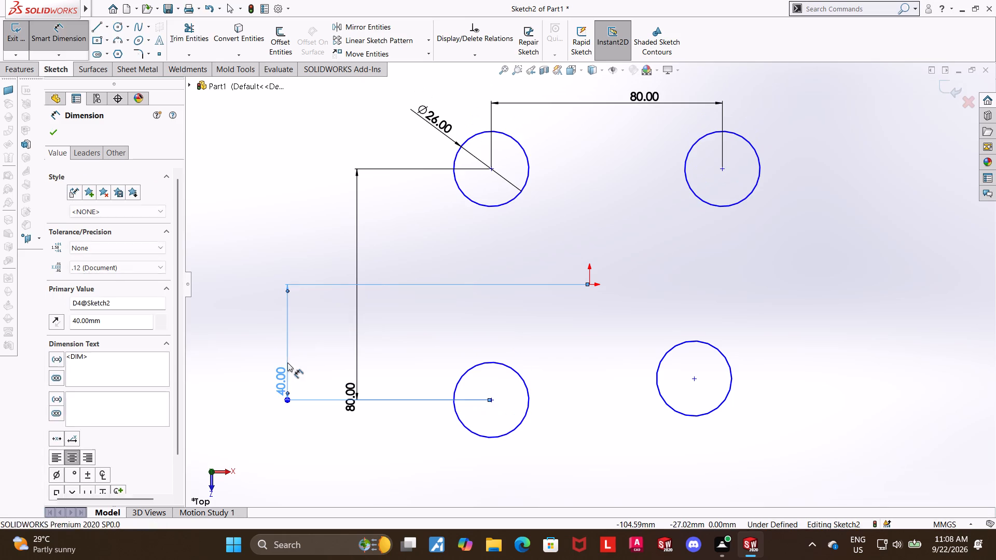
key("Escape")
key("Escape")
Add a Horizontal relation between the centers of the two lower circles.
left_click(695, 381)
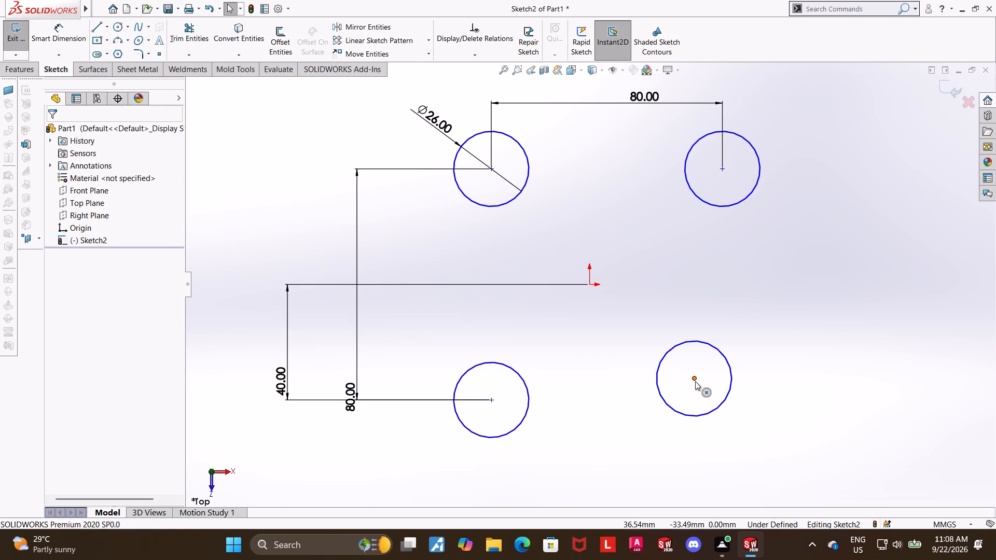
left_click(490, 402, "ctrl")
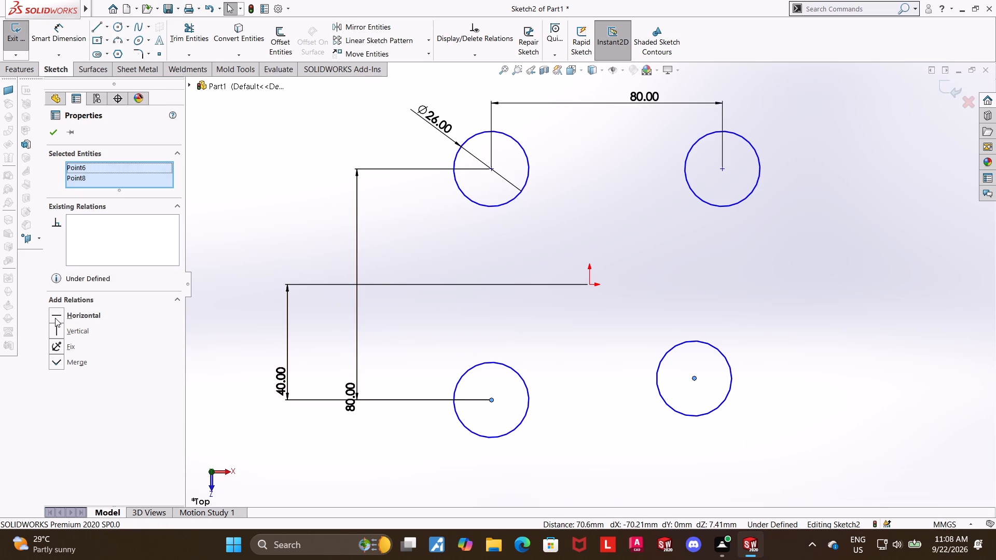
left_click(55, 318)
left_click(48, 133)
key("Escape")
key("Escape")
key("Escape")
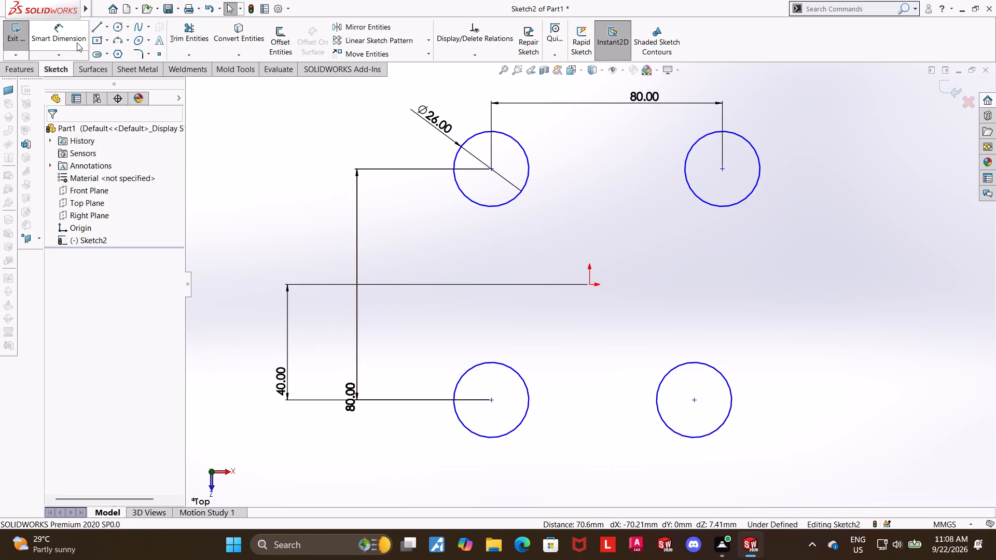
Dimension the horizontal distance from the upper-left circle's center to the origin as 40 mm.
left_click(65, 35)
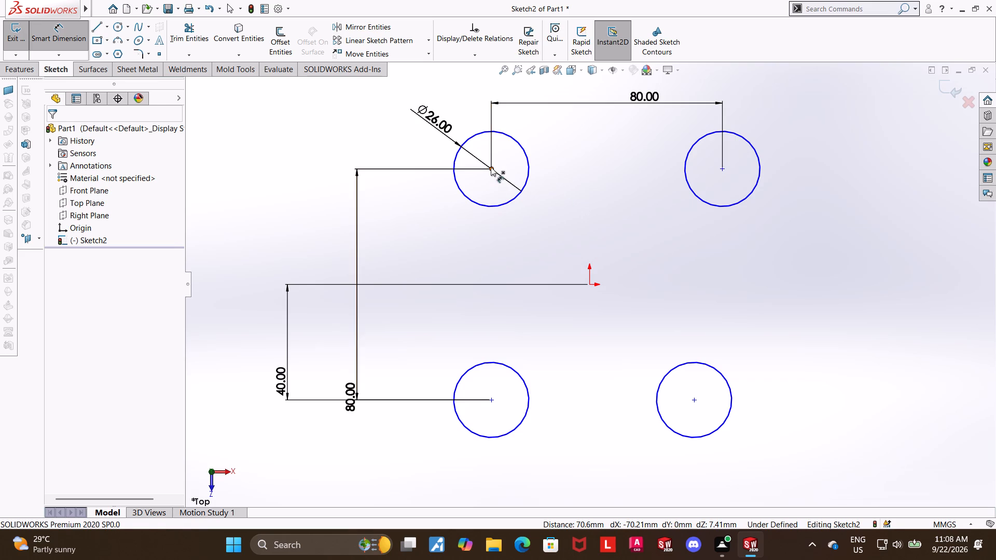
left_click(491, 167)
left_click(589, 282)
scroll(587, 267, "up", 3)
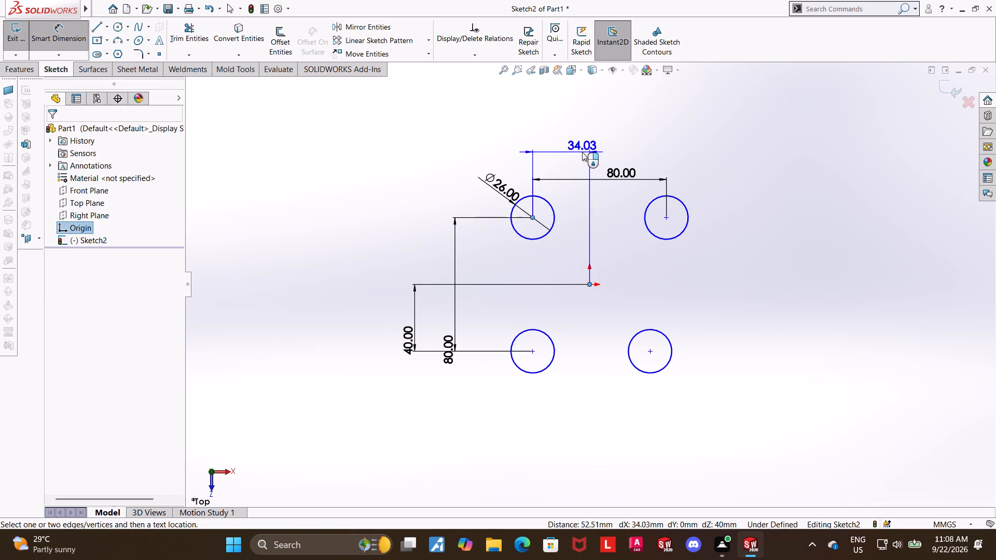
double_click(582, 152)
type("40")
key("Return")
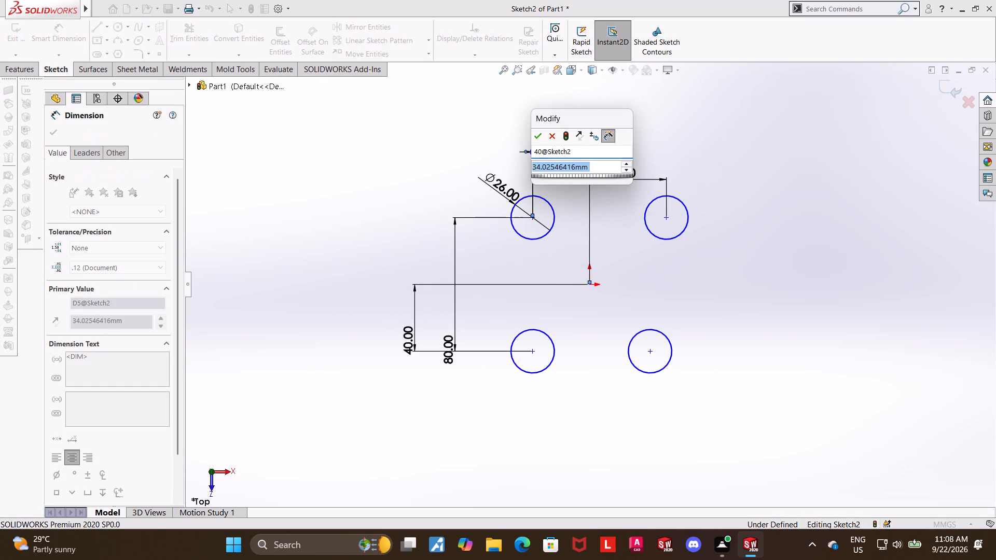
key("Escape")
double_click(582, 152)
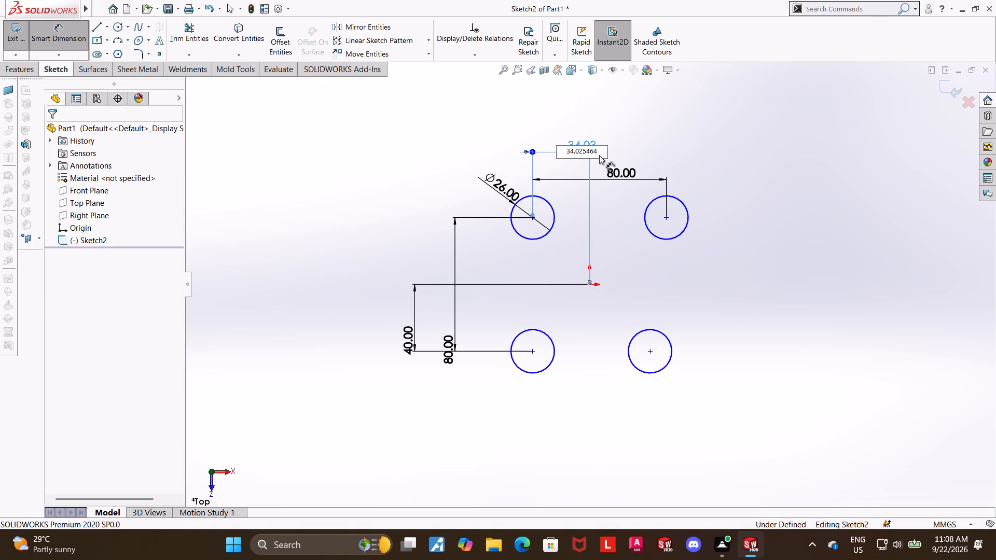
left_click_drag(601, 155, 506, 146)
type("40")
key("Return")
key("Escape")
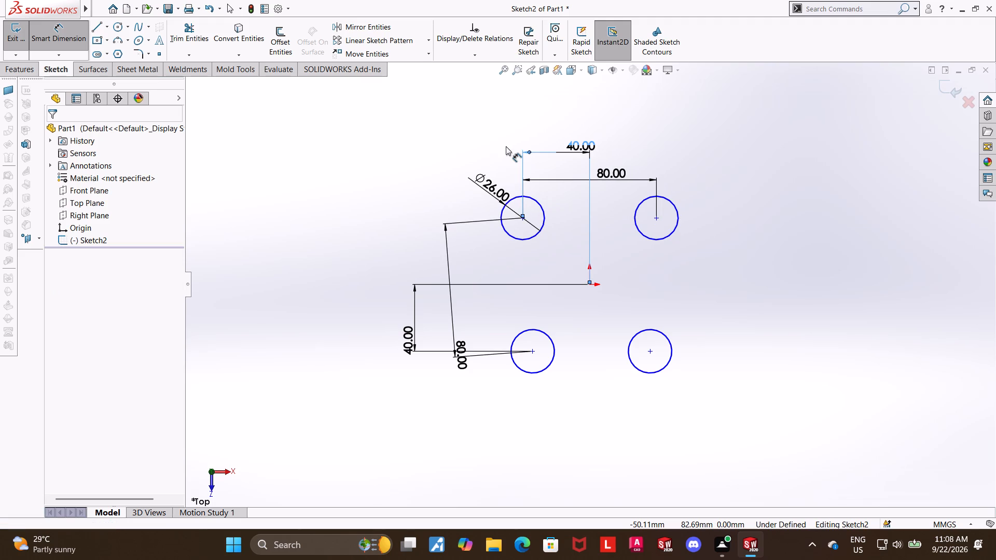
key("Escape")
key("Escape")
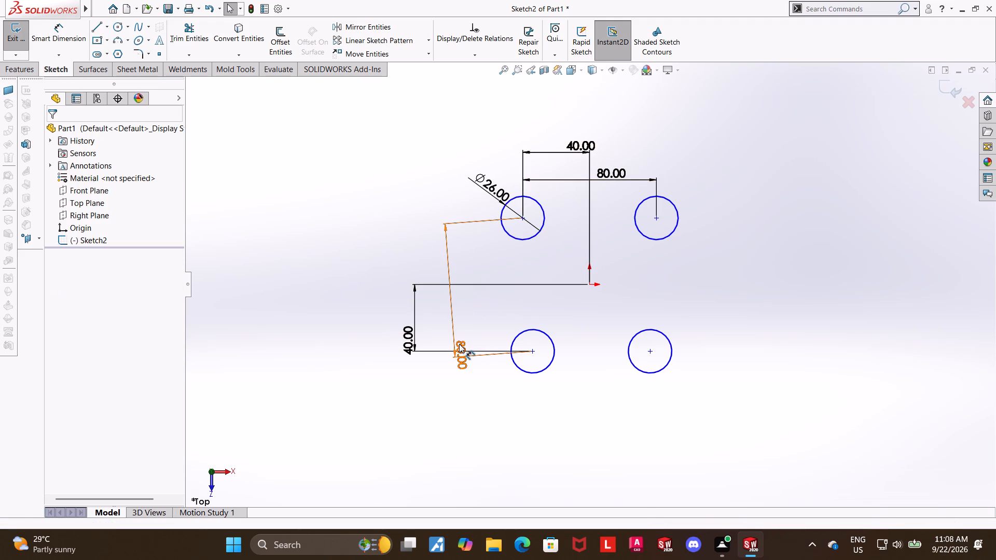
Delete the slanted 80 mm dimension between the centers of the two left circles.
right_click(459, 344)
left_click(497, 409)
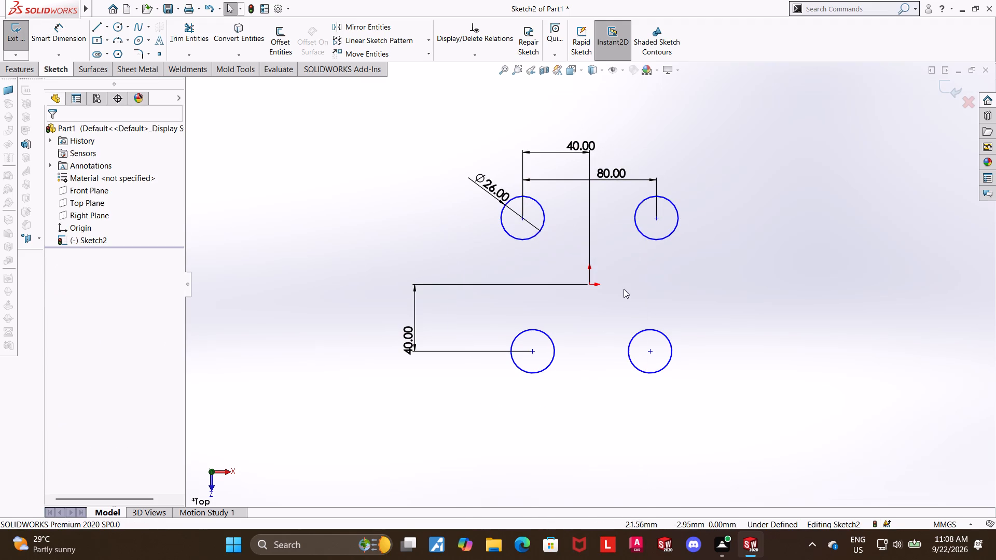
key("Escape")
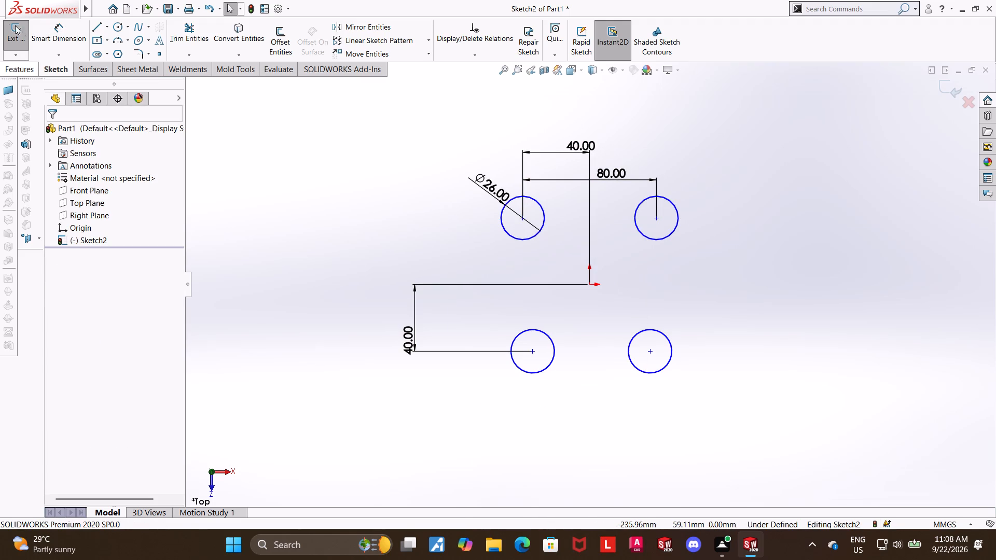
Dimension the vertical distance between the centers of the two left circles as 80 mm.
left_click(72, 40)
left_click(523, 217)
left_click(533, 353)
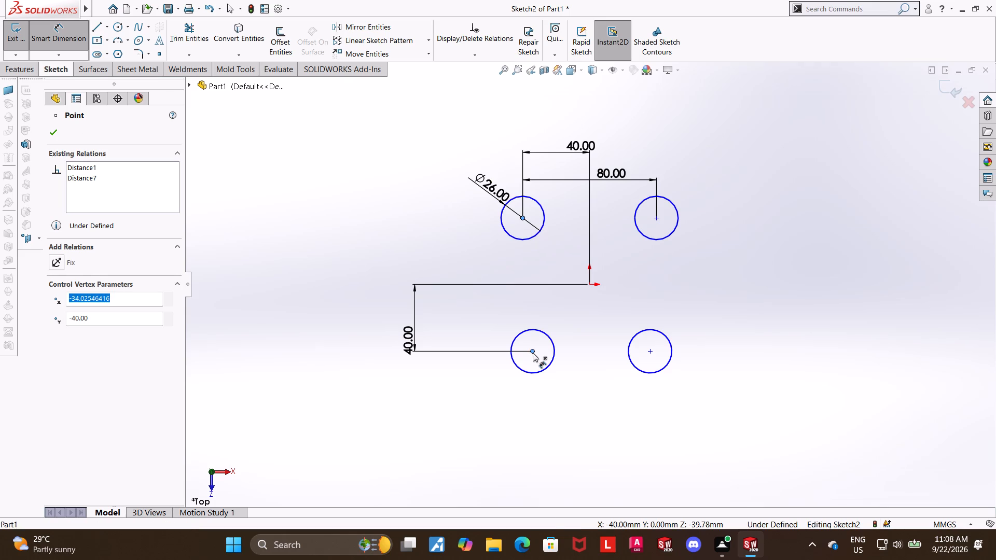
left_click(368, 323)
type("80")
key("Return")
key("Escape")
key("Escape")
key("Escape")
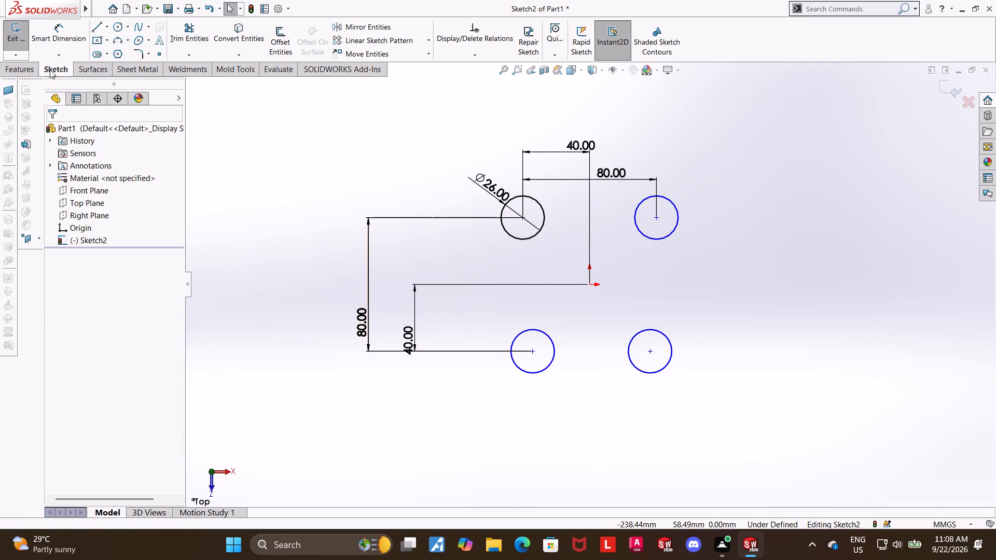
Add a Horizontal relation between the centers of the two upper circles.
left_click(657, 217)
left_click(522, 218, "ctrl")
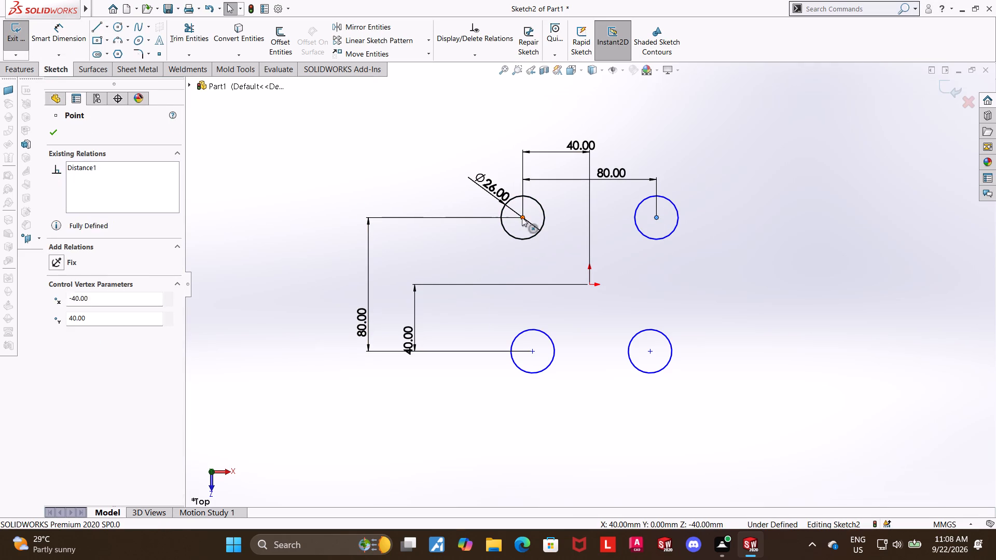
left_click(55, 316)
left_click(53, 129)
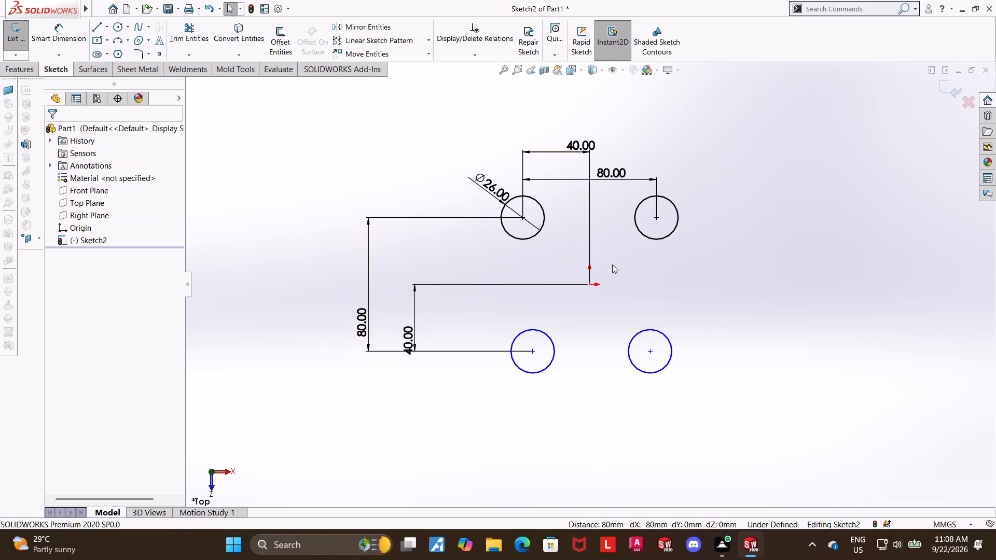
left_click(620, 306)
Add a Vertical relation between the centers of the upper-right and lower-right circles.
left_click(656, 217)
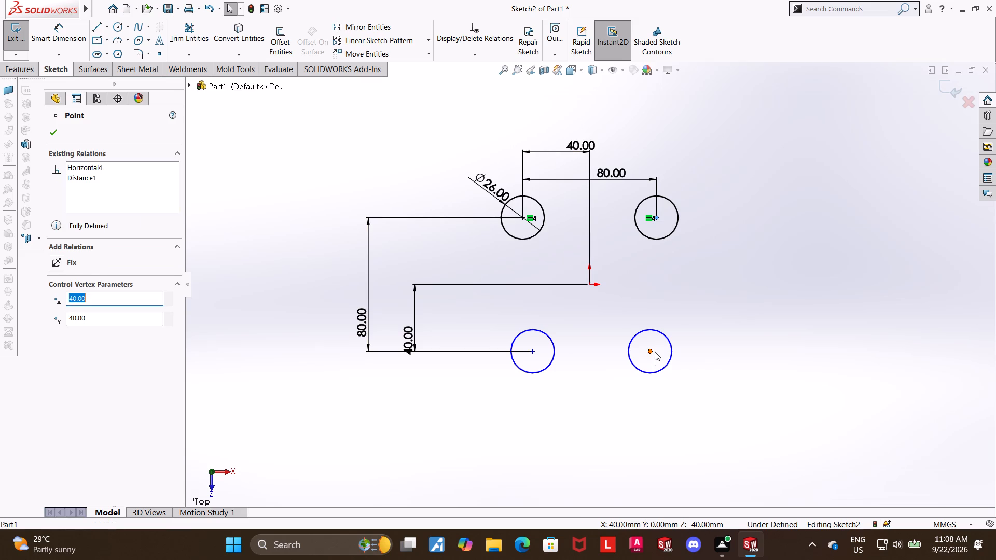
left_click(655, 352, "ctrl")
left_click(653, 352, "ctrl")
left_click(61, 334)
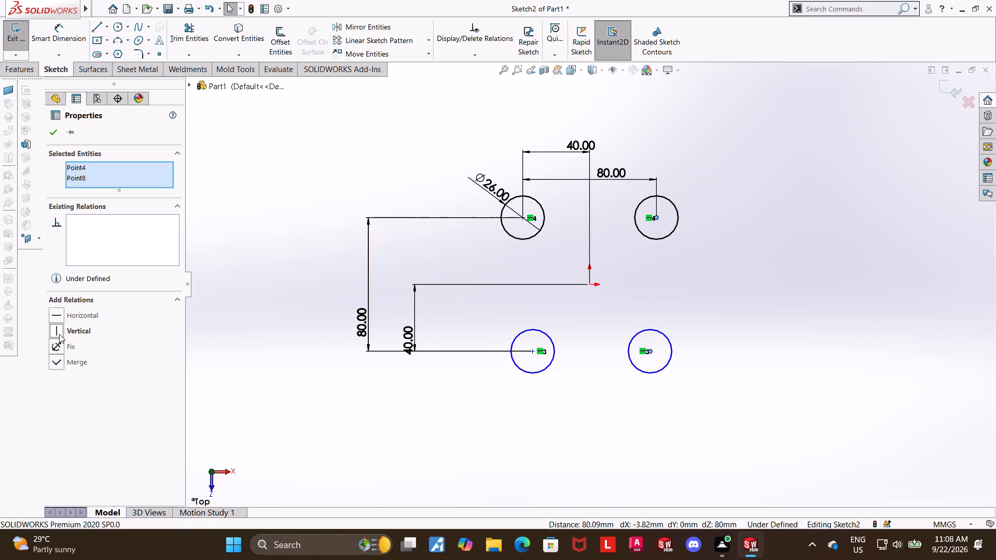
left_click(56, 134)
Add a Vertical relation between the centers of the upper-left and lower-left circles.
left_click(523, 219)
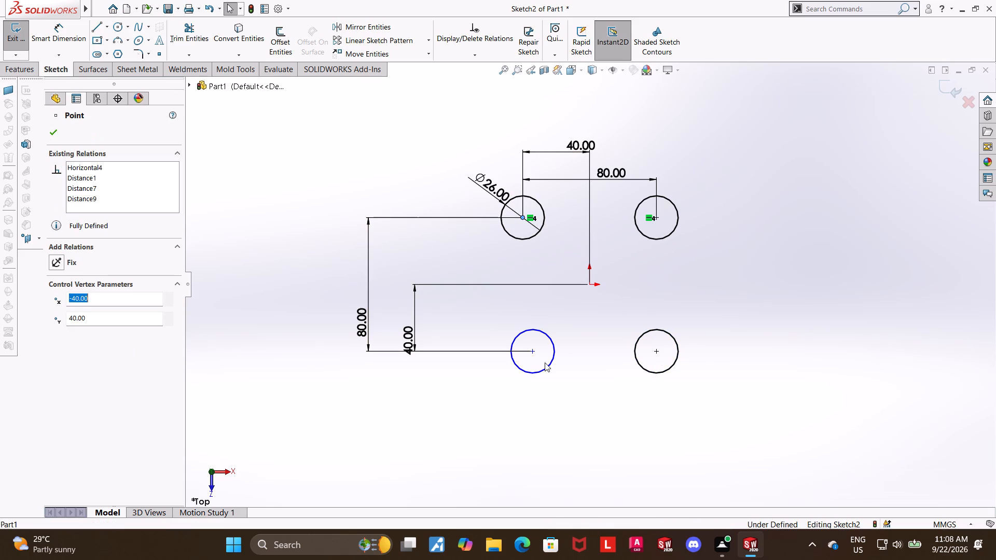
left_click(535, 353, "ctrl")
left_click(60, 332)
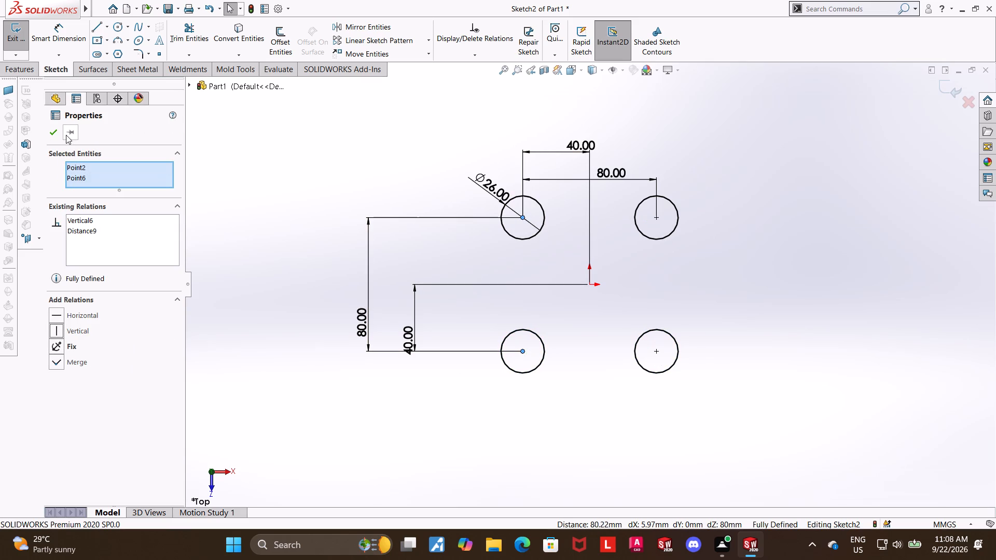
left_click(58, 135)
left_click(752, 367)
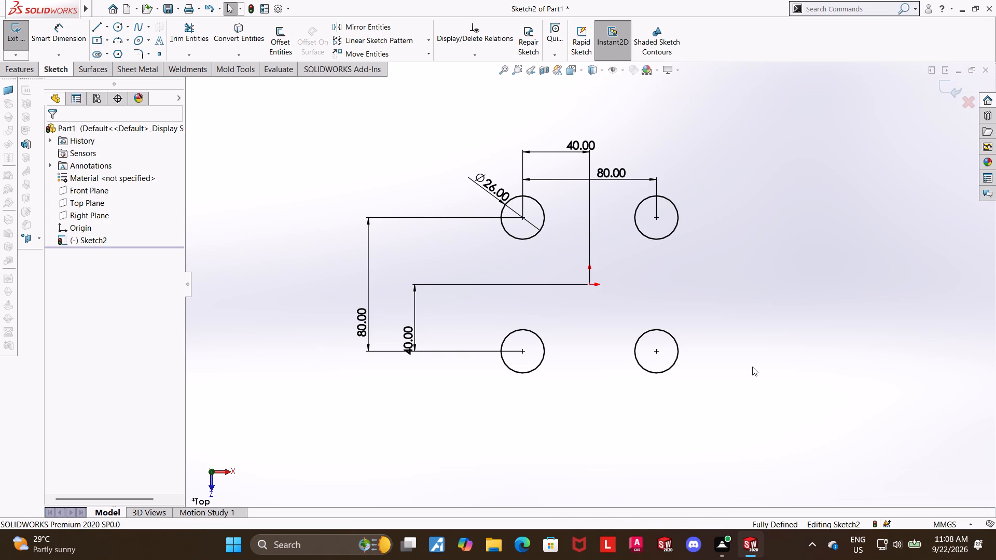
key("Escape")
Reapply the Equal relation to all four circles.
left_click(663, 330)
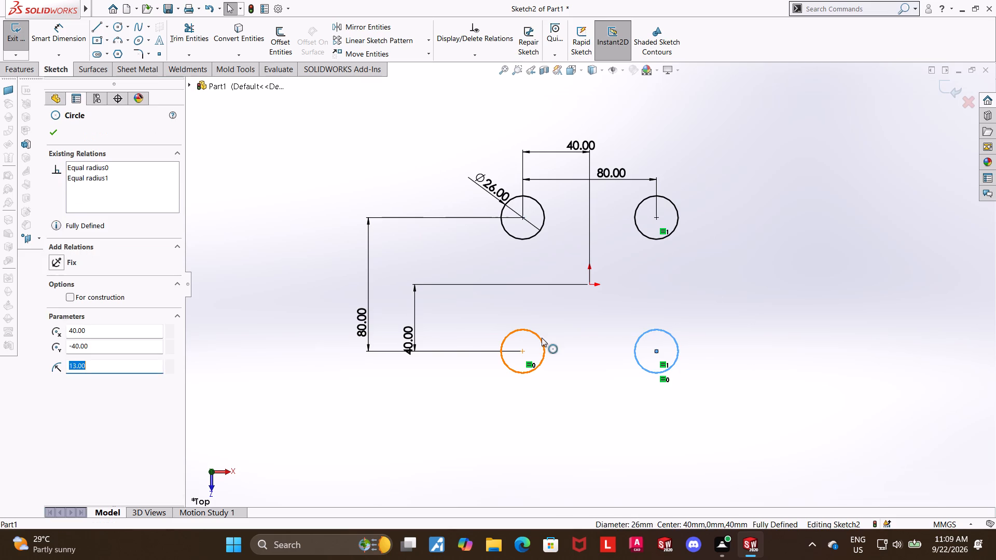
left_click(542, 338, "ctrl")
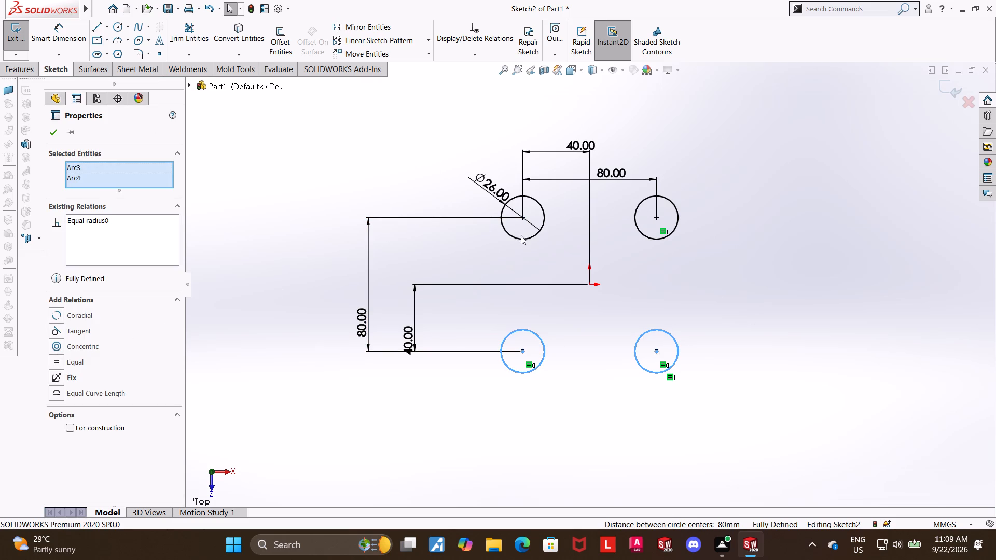
left_click(521, 237, "ctrl")
left_click(676, 206, "ctrl")
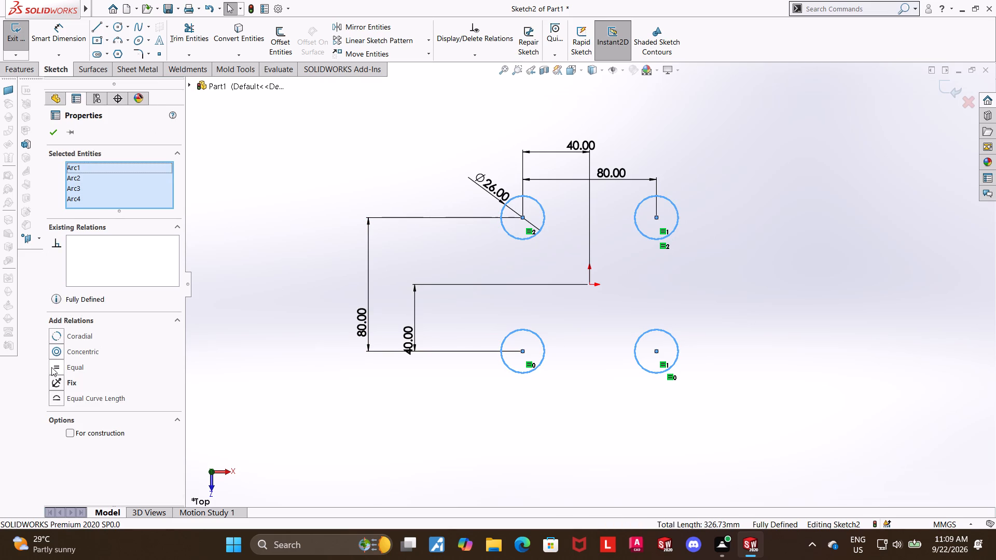
left_click(53, 367)
left_click(58, 138)
left_click(882, 287)
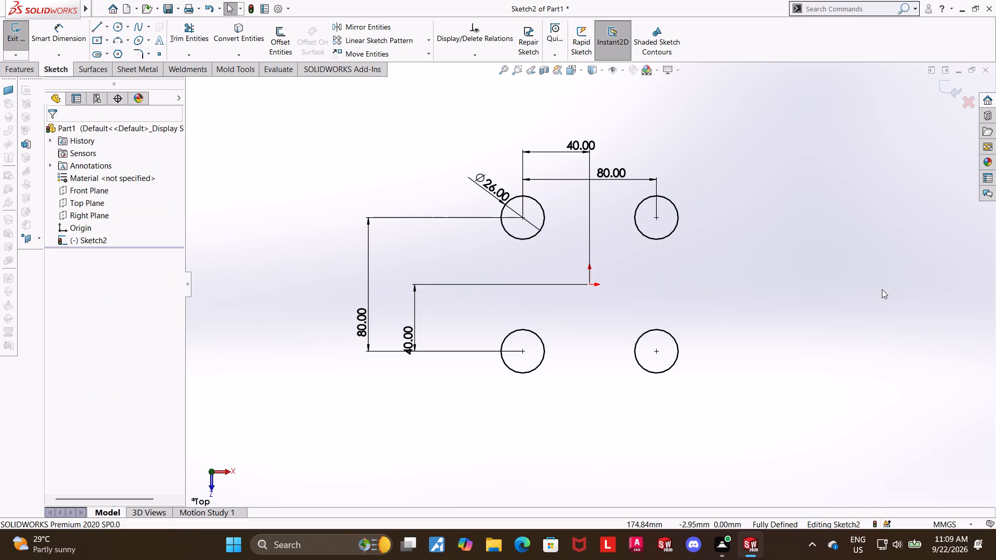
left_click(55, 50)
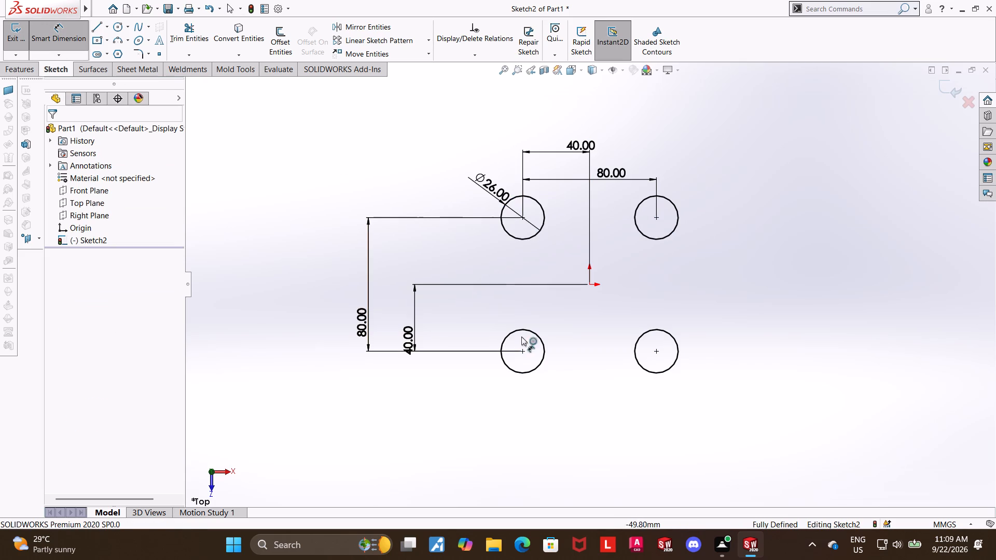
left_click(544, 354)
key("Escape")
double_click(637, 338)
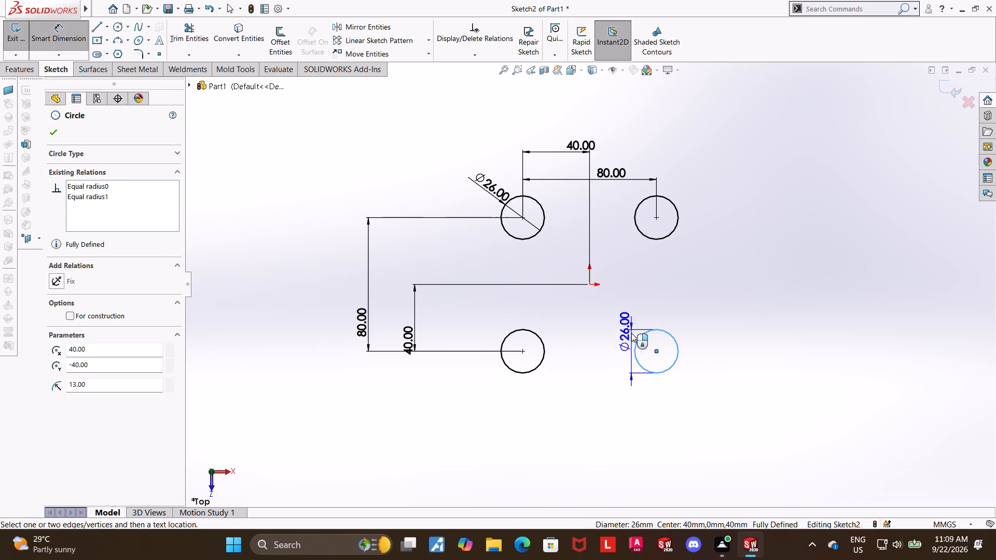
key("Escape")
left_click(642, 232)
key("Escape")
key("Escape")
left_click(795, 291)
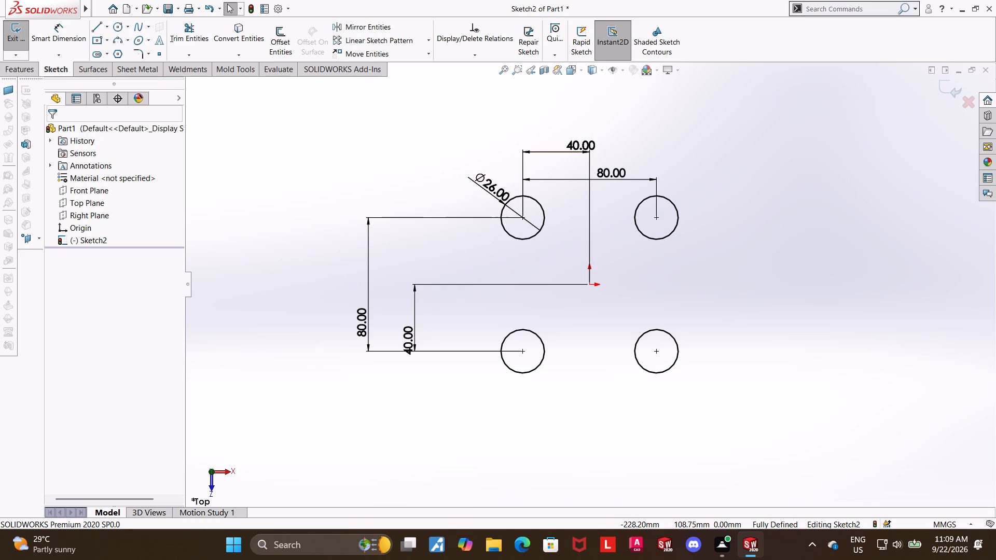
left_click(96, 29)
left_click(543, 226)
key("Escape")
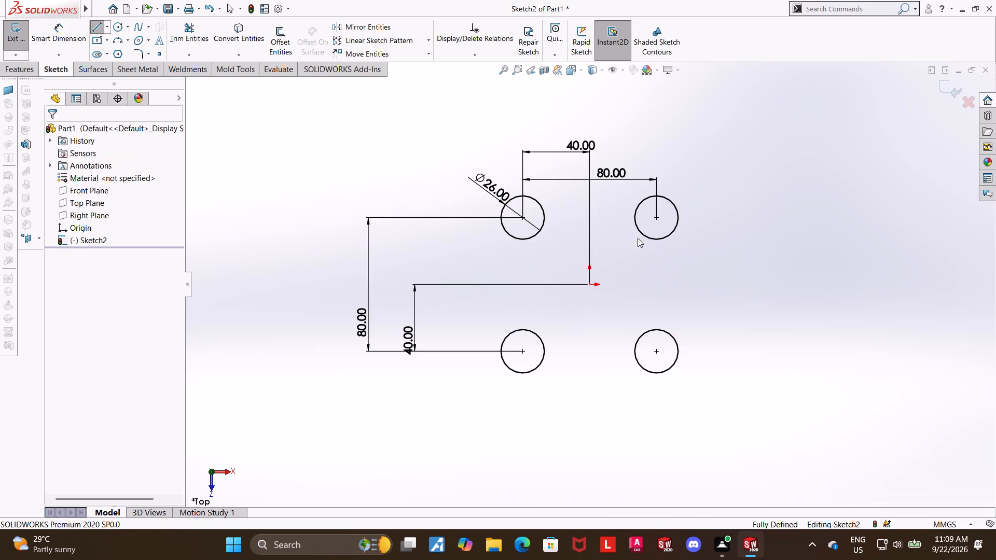
Sketch a horizontal line about 57.5 mm long joining the facing sides of the two upper circles, below their centers.
left_click(101, 25)
scroll(492, 226, "down", 3)
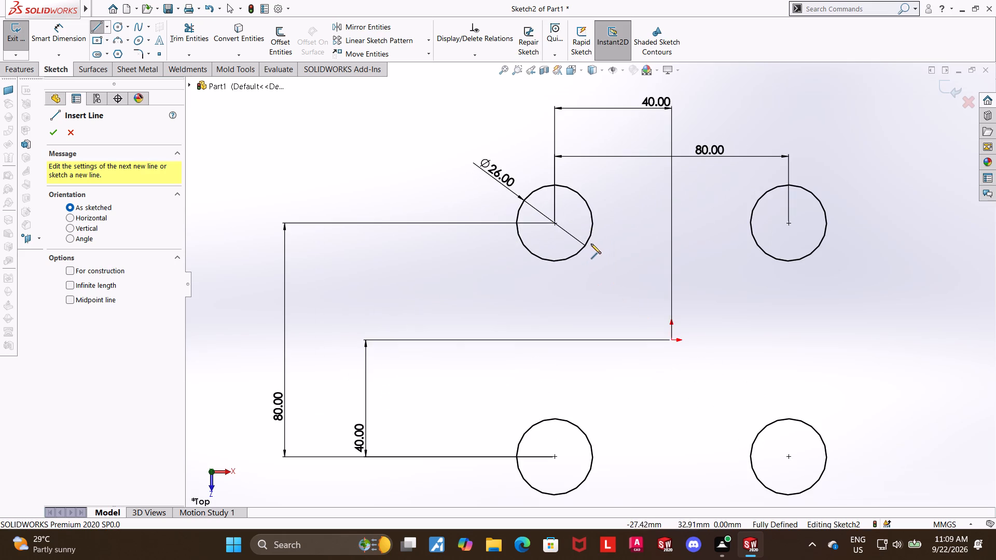
left_click(587, 242)
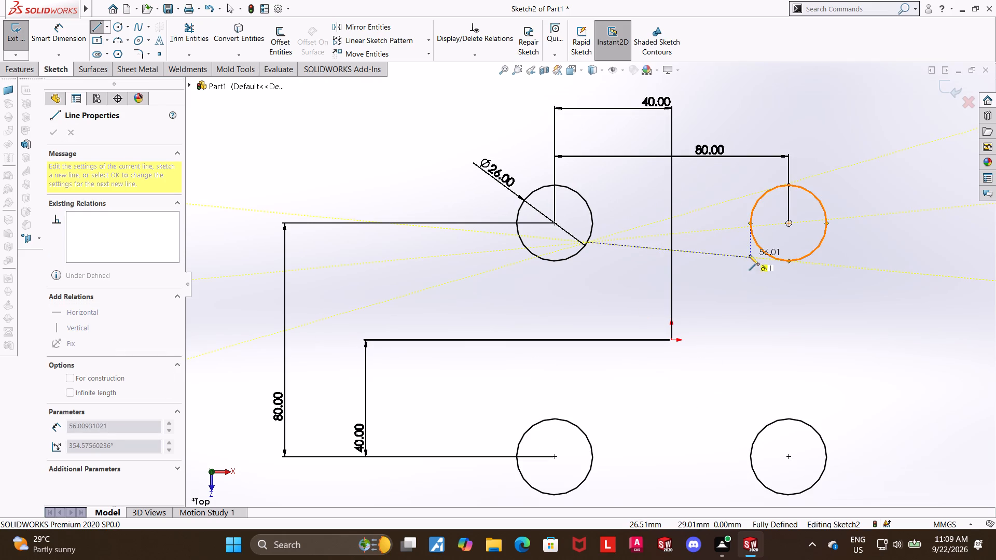
left_click(755, 241)
key("Escape")
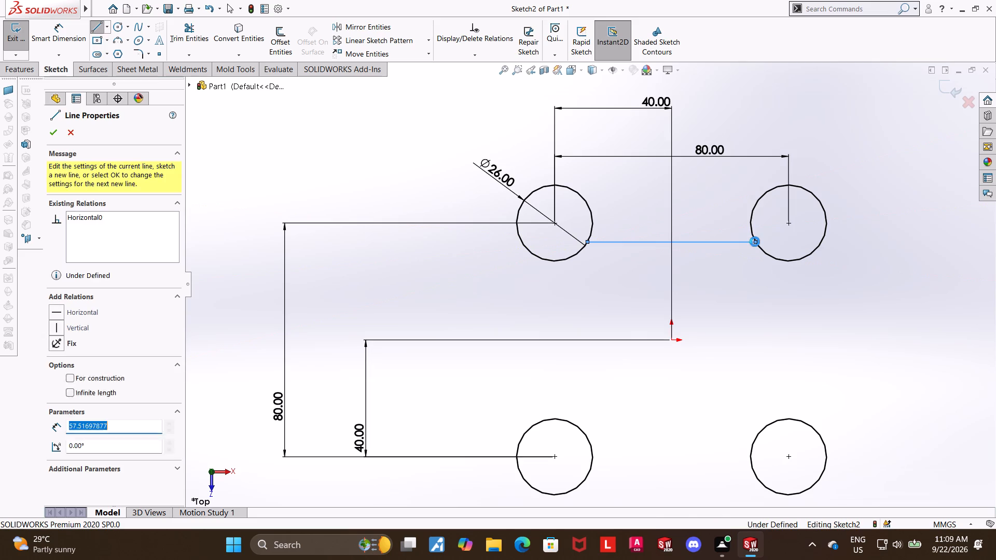
key("Escape")
key("Escape")
Draw a horizontal centerline about 134.6 mm long from the origin in the positive X direction.
left_click(106, 29)
left_click(118, 53)
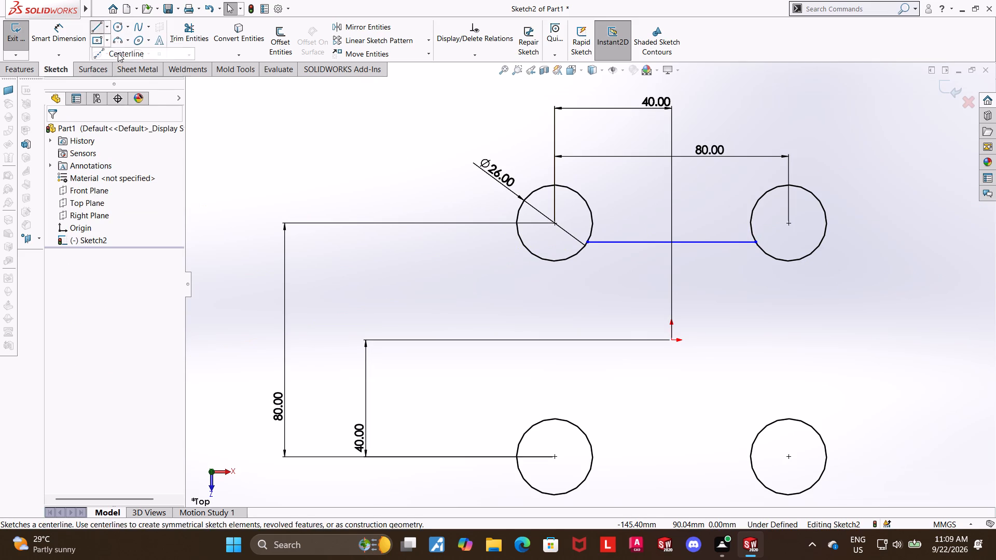
left_click(672, 339)
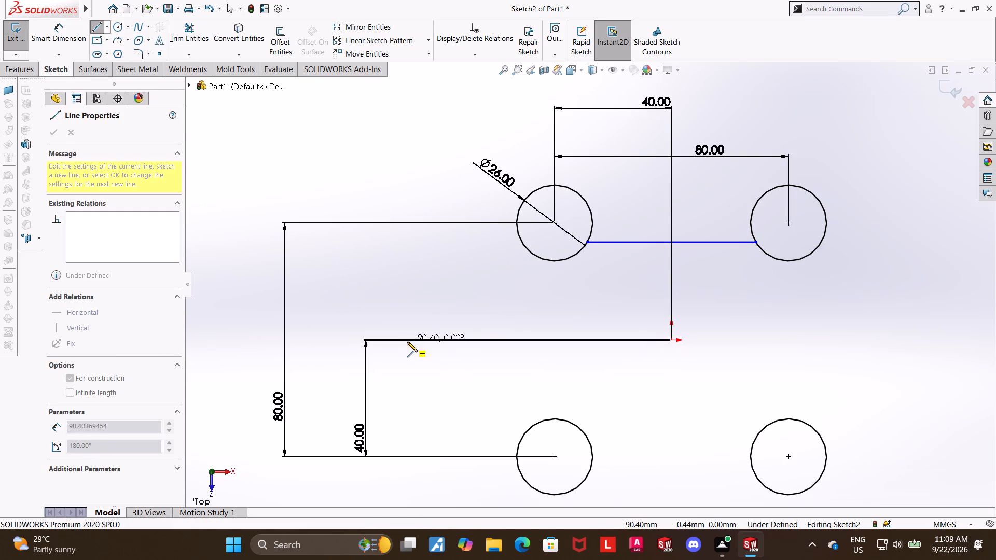
scroll(963, 345, "up", 3)
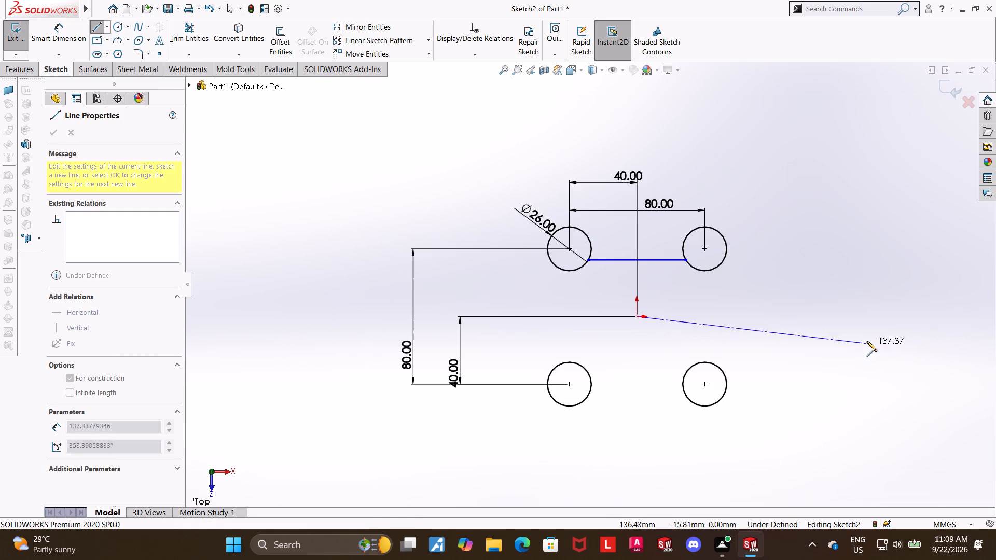
left_click(865, 318)
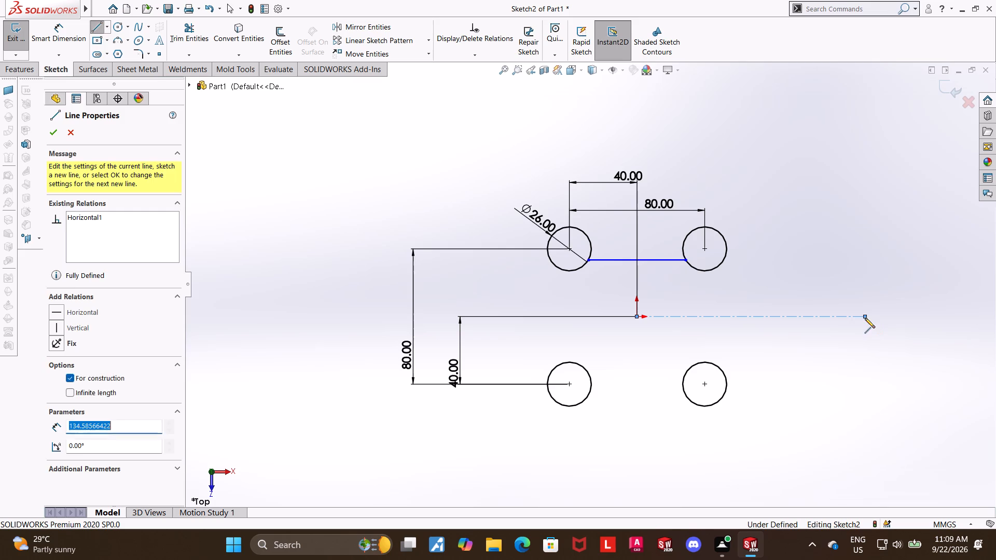
key("Escape")
key("Escape")
key("Escape")
Mirror the line between the upper circles about the horizontal centerline, keeping the original.
left_click(355, 23)
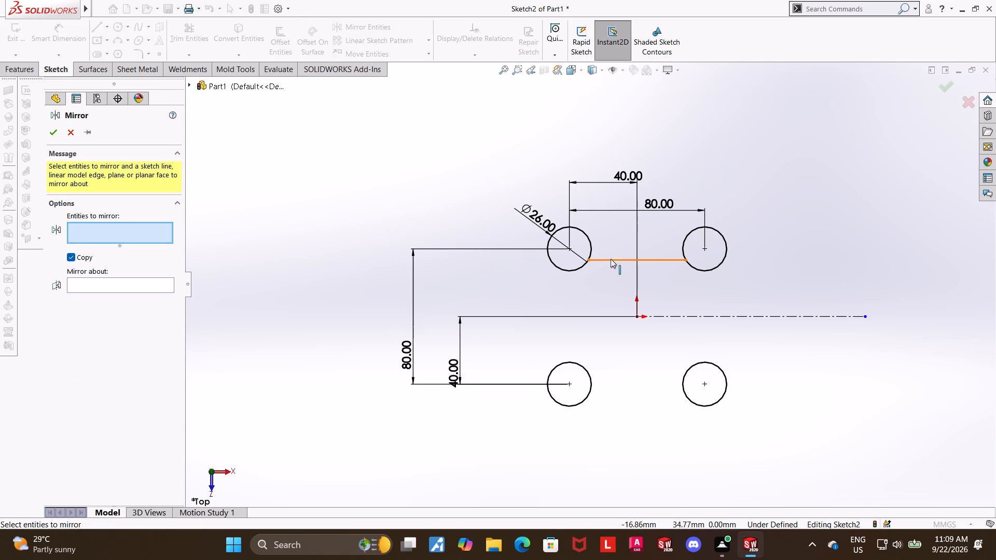
left_click(612, 260)
left_click(86, 279)
left_click(654, 314)
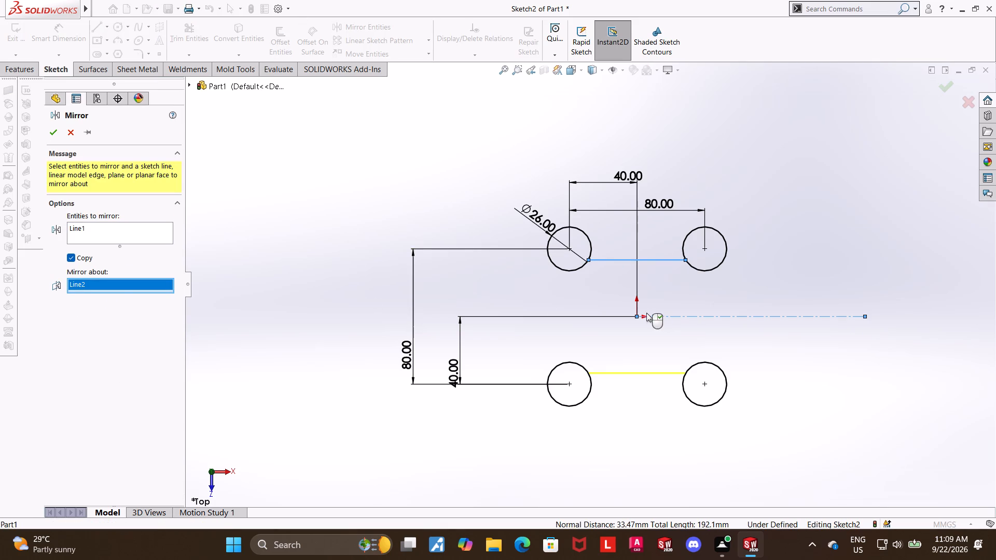
double_click(46, 132)
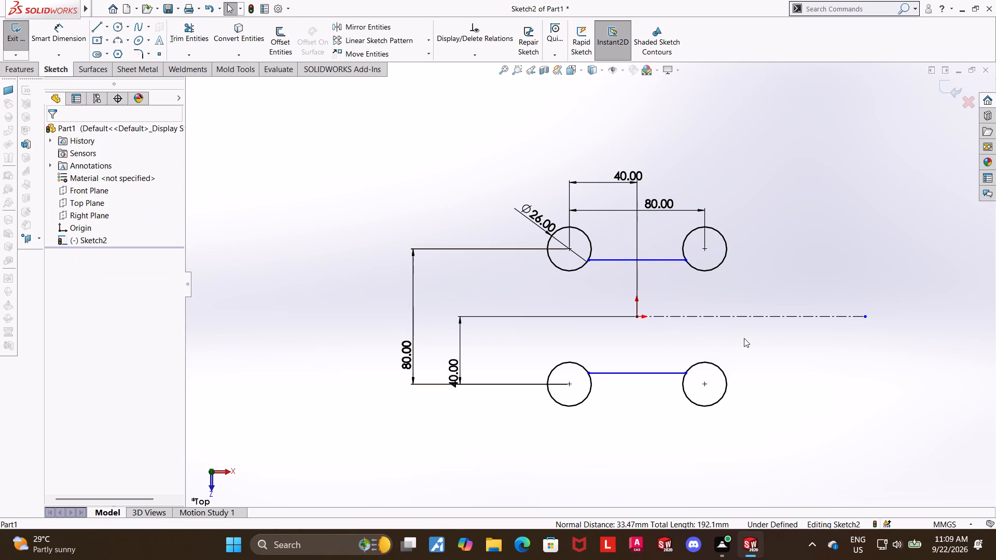
key("Escape")
key("Escape")
Dimension the distance between the upper and lower horizontal lines as 70 mm.
left_click(43, 33)
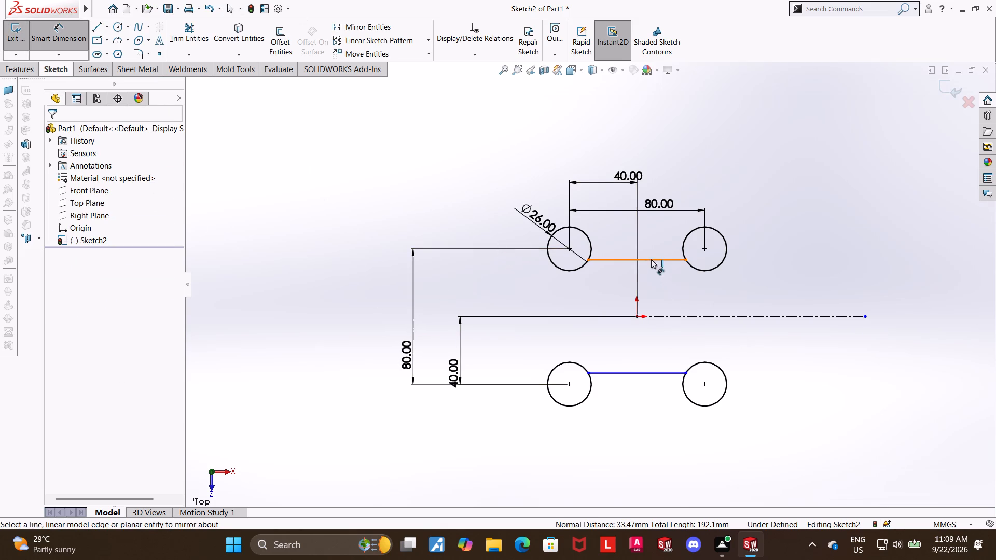
left_click(651, 259)
left_click(644, 374)
left_click(825, 342)
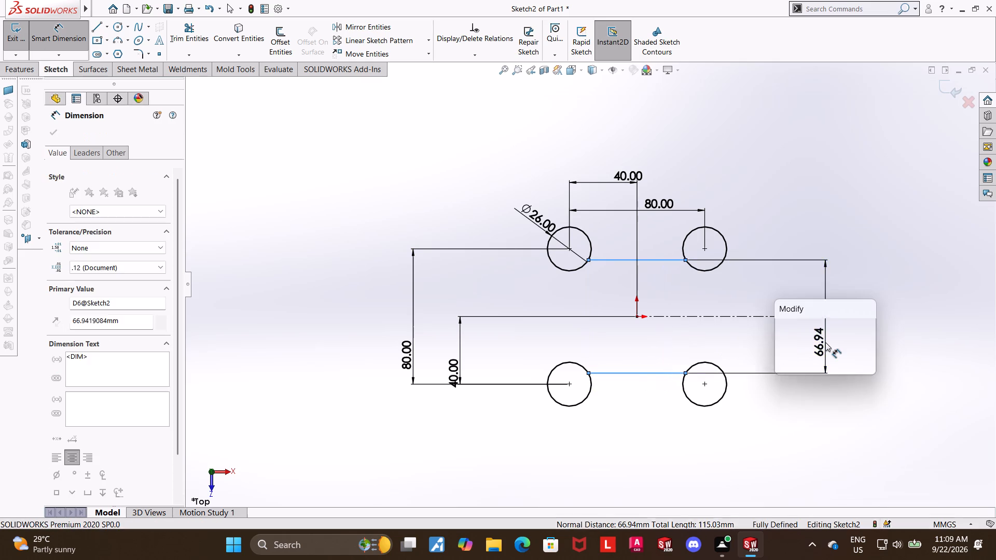
type("70")
key("Return")
key("Escape")
key("Escape")
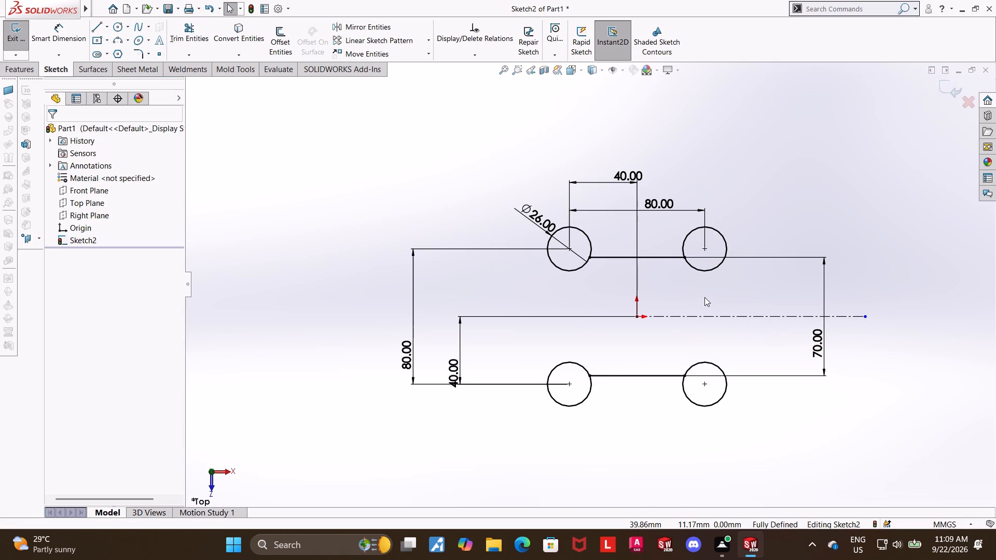
Sketch a vertical line about 55 mm long joining the two left circles, just inside their centers.
left_click(94, 26)
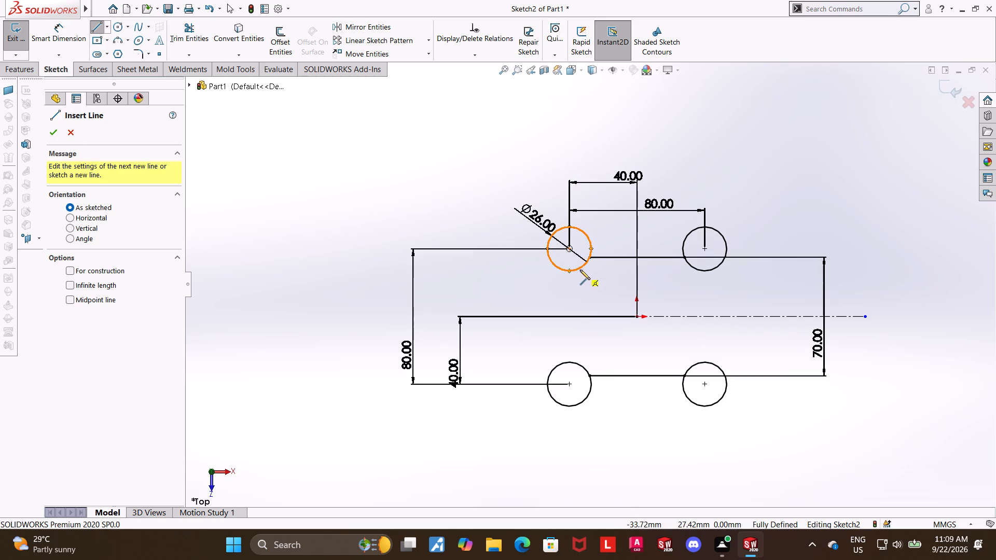
left_click(578, 269)
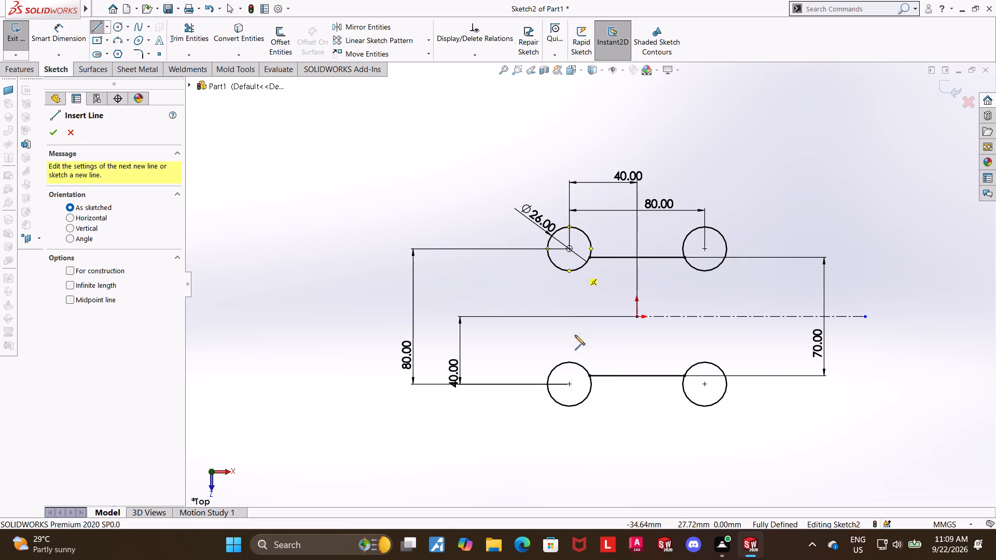
left_click(577, 363)
key("Escape")
key("Escape")
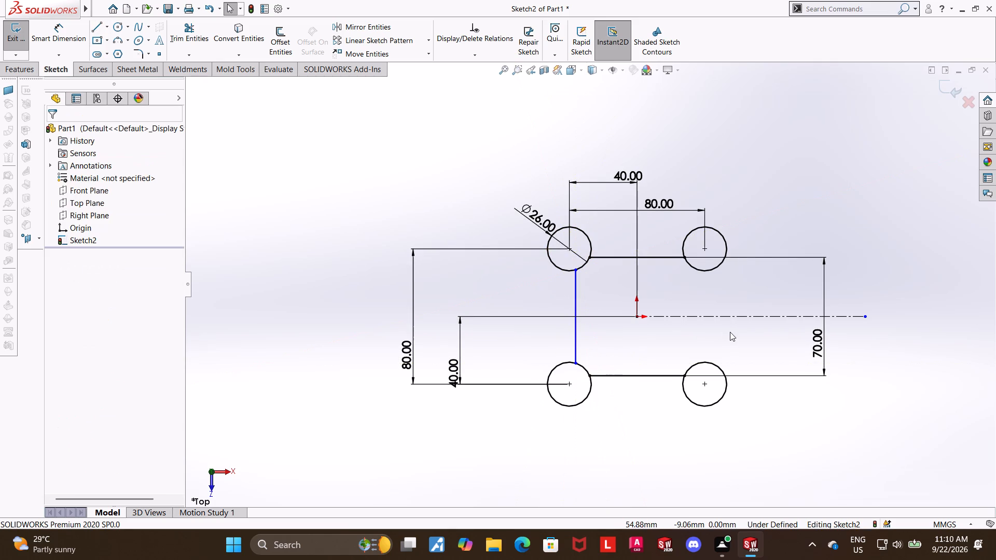
key("Escape")
Draw a vertical centerline from the origin upward past the upper circles.
left_click(106, 25)
left_click(108, 54)
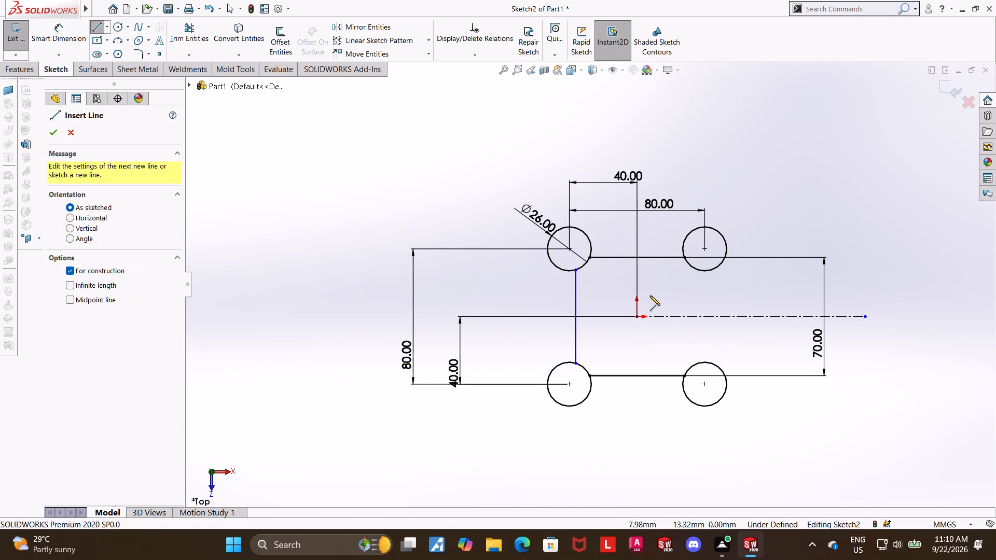
left_click(637, 317)
left_click(639, 117)
key("Escape")
key("Escape")
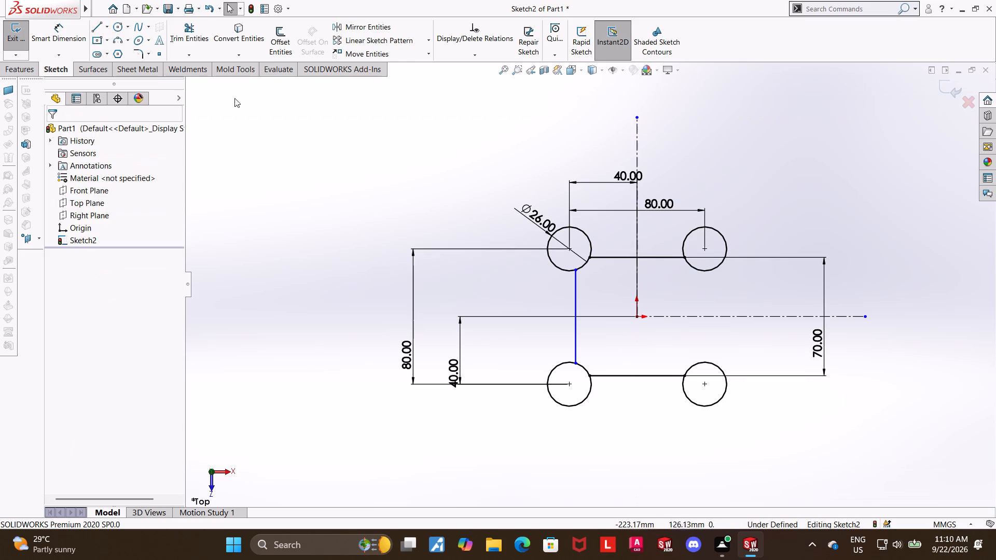
key("Escape")
Mirror the left vertical line about the vertical centerline, keeping the original.
left_click(344, 26)
left_click(576, 286)
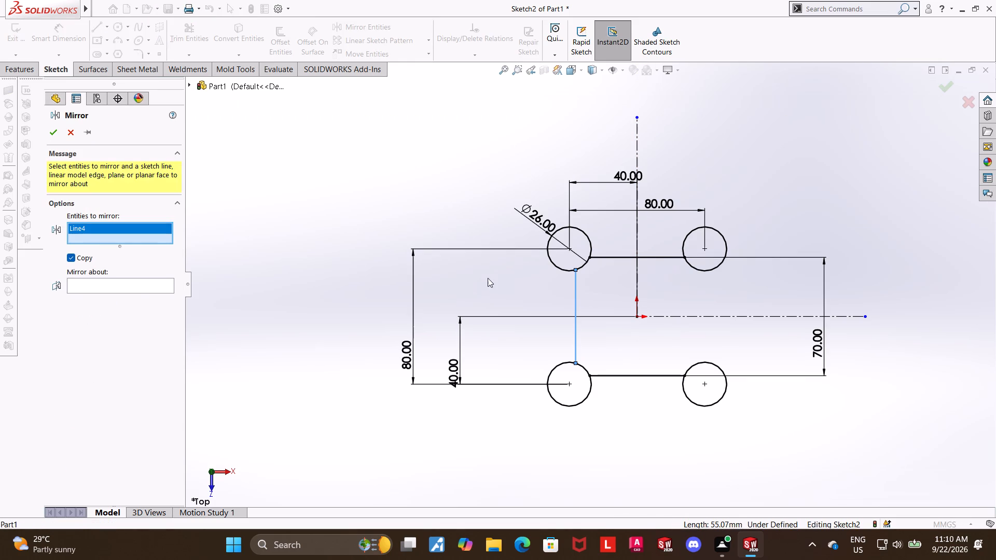
left_click(134, 290)
left_click(101, 277)
left_click(121, 281)
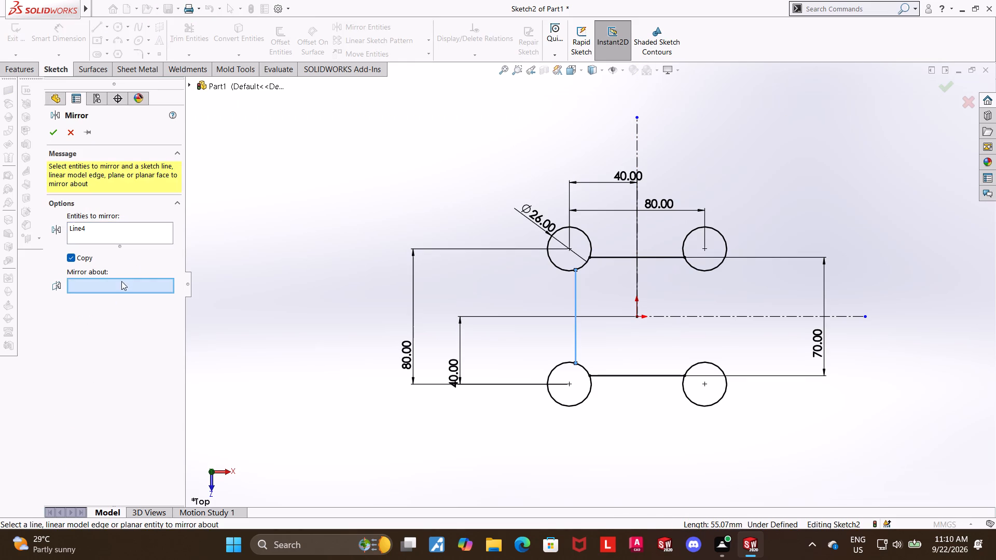
left_click(635, 124)
left_click(52, 129)
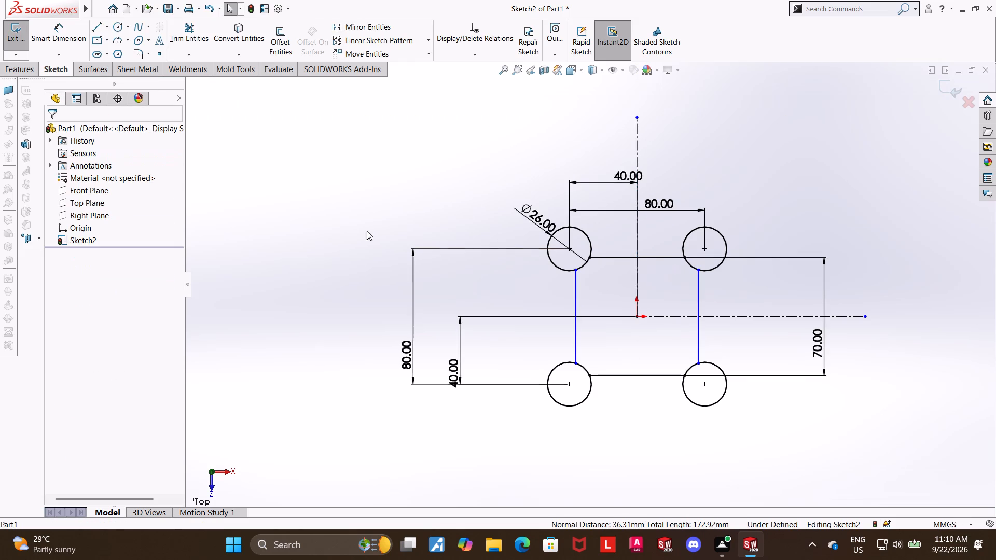
left_click(821, 215)
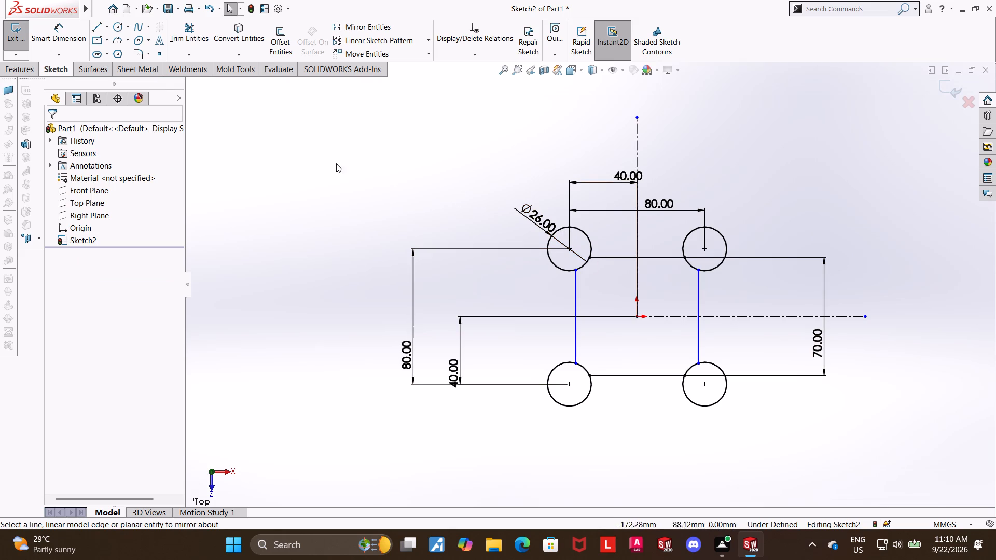
Dimension the distance between the left and right vertical lines as 70 mm.
left_click(65, 39)
left_click(574, 295)
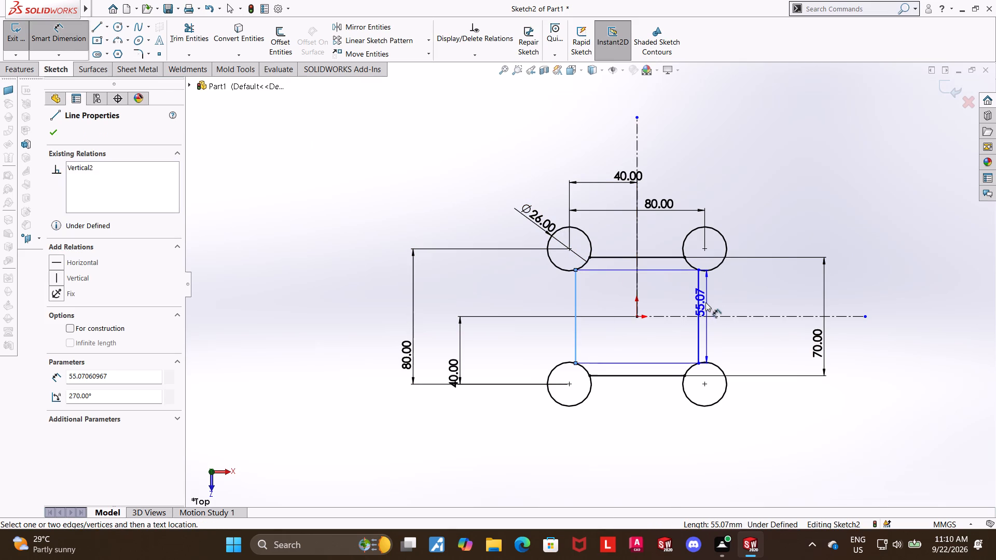
left_click(696, 301)
left_click(633, 446)
type("70")
key("Return")
key("Escape")
key("Escape")
key("Escape")
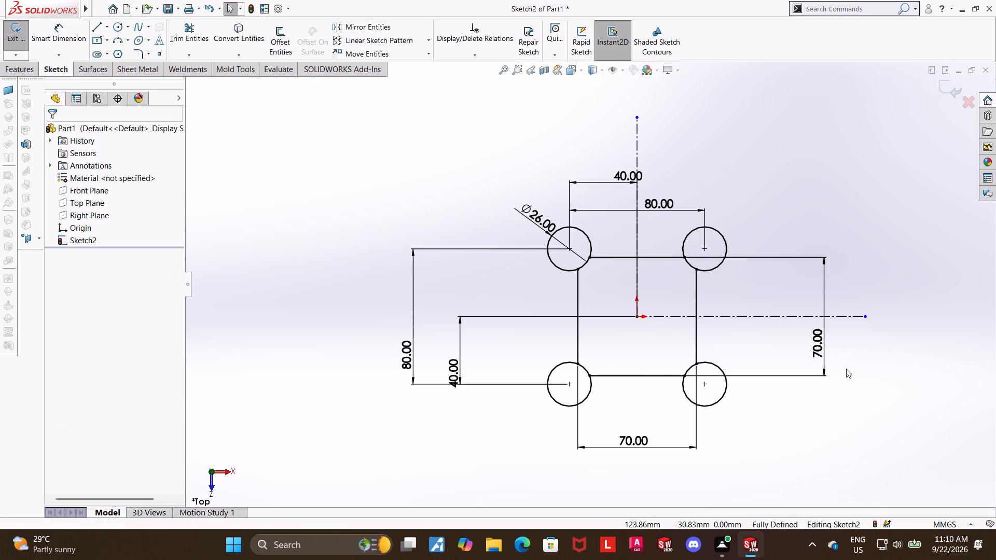
Power-trim the inner arc of each corner circle between its adjoining lines to leave one continuous outline.
scroll(625, 373, "down", 1)
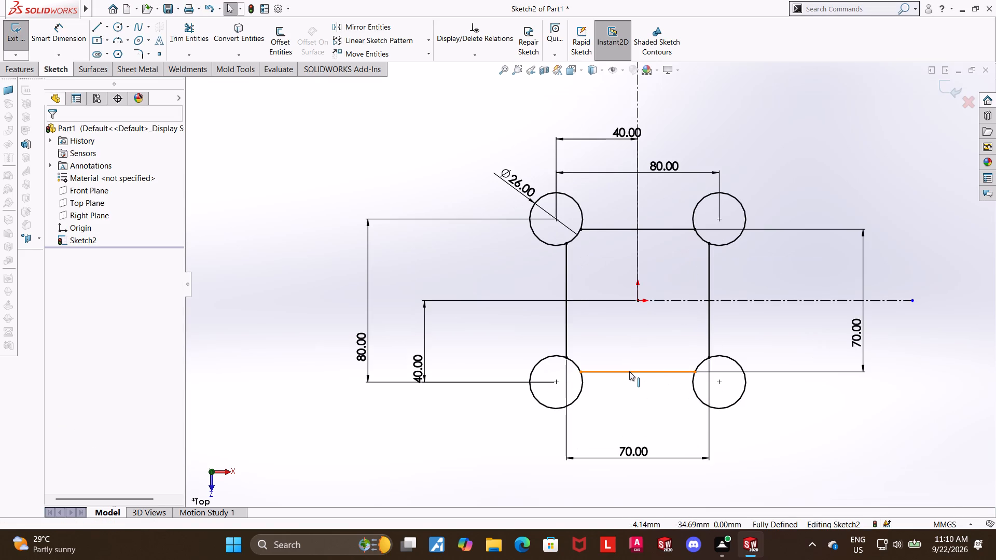
scroll(629, 371, "down", 1)
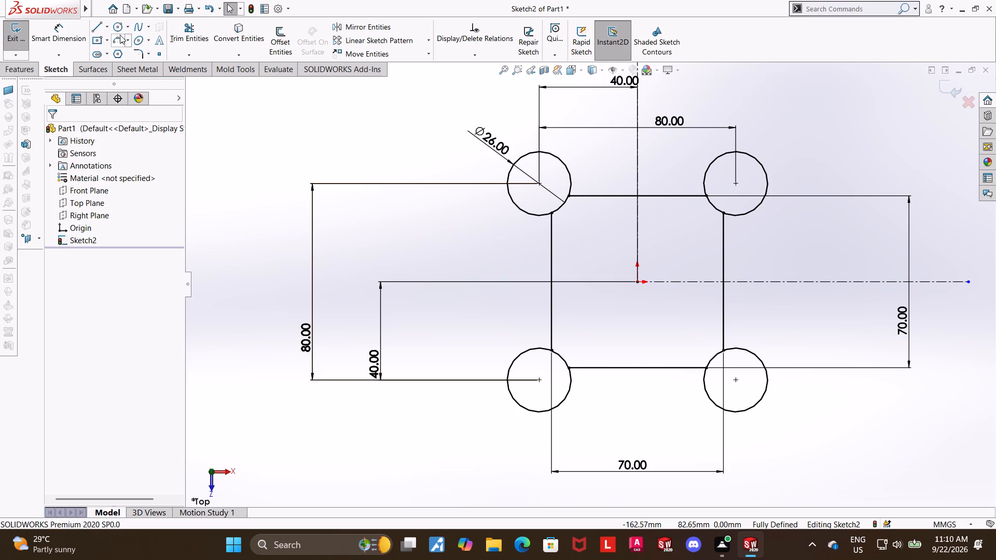
left_click(190, 31)
scroll(543, 179, "down", 3)
left_click_drag(599, 255, 588, 235)
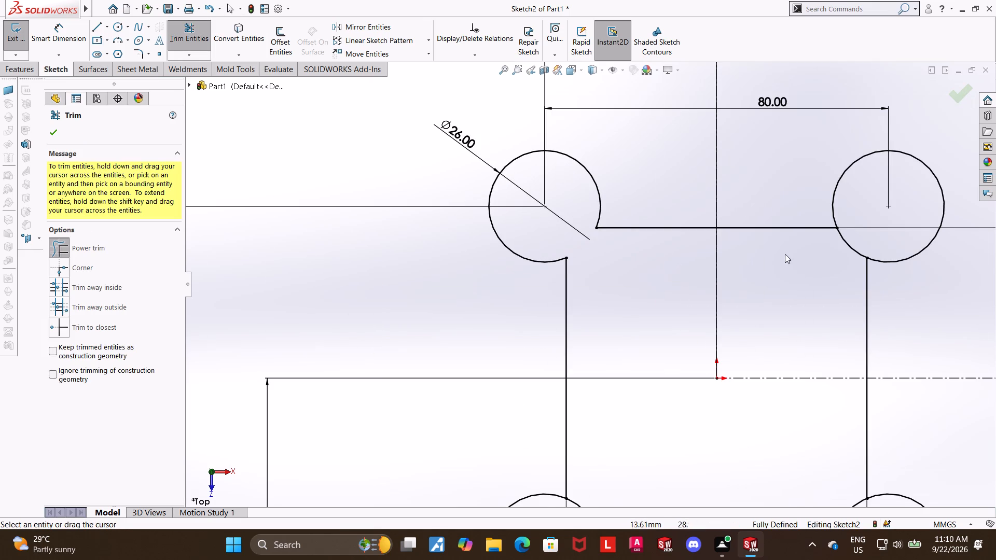
left_click_drag(862, 237, 845, 249)
scroll(833, 284, "up", 4)
scroll(718, 349, "down", 3)
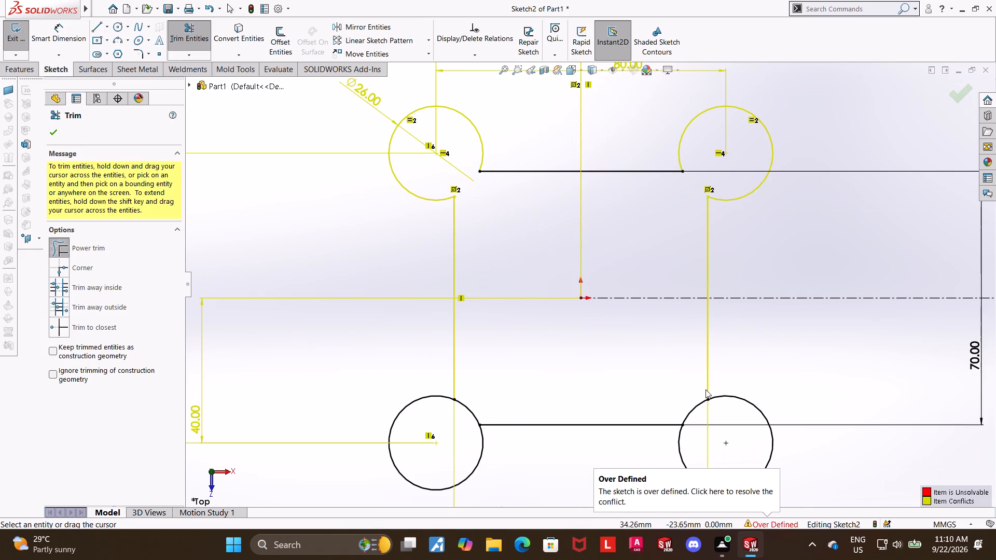
left_click_drag(700, 420, 682, 389)
left_click_drag(464, 420, 492, 388)
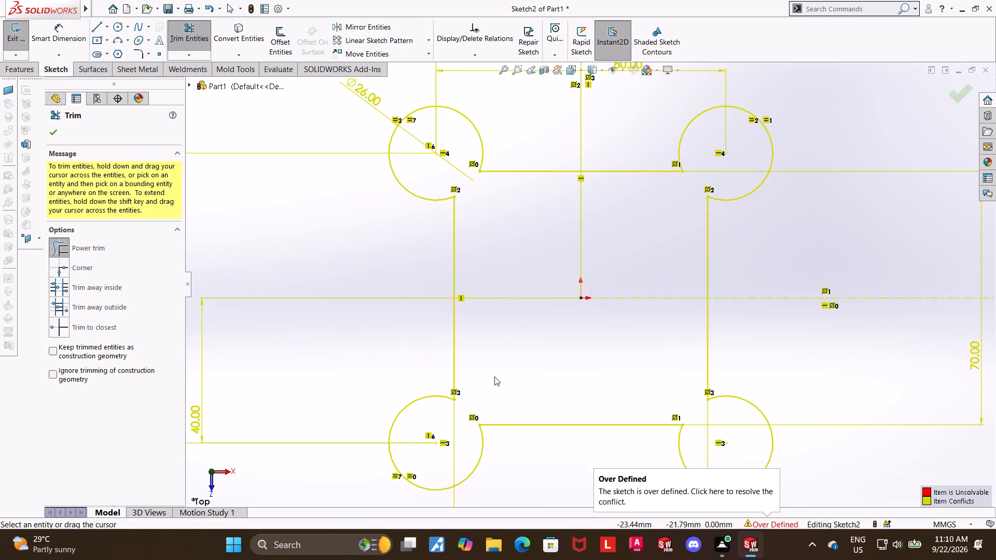
scroll(496, 373, "up", 3)
key("Escape")
key("Escape")
Delete the two 40 mm dimensions that locate the circle centers from the origin.
right_click(362, 360)
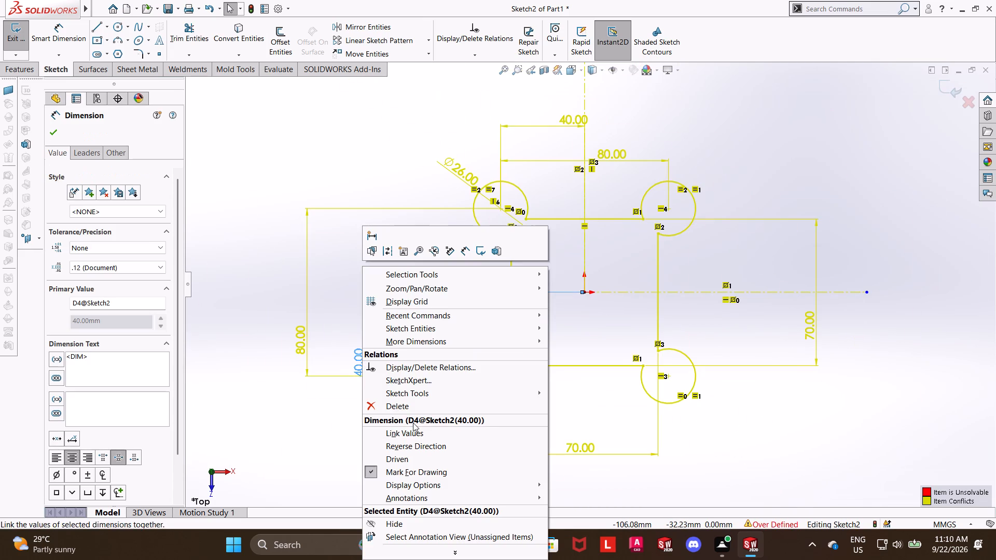
left_click(410, 411)
right_click(556, 123)
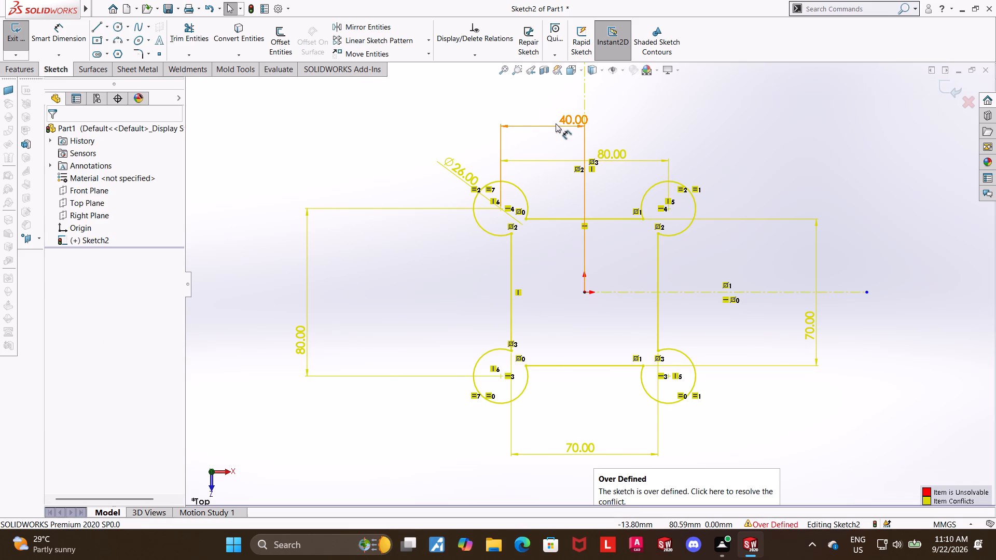
left_click(588, 267)
left_click(824, 412)
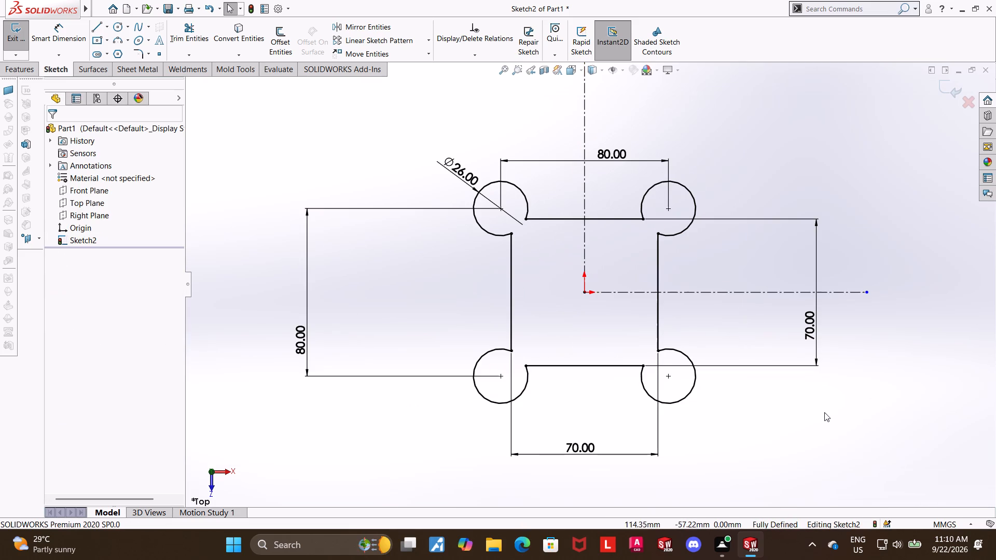
Sketch a circle about 16.2 mm in diameter centered on the upper-left corner lobe's center.
scroll(824, 414, "up", 1)
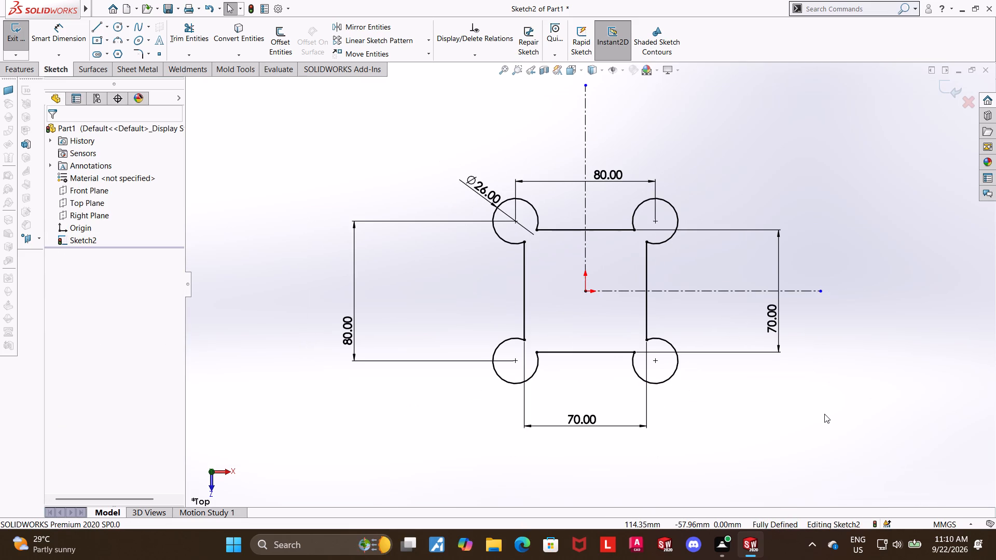
left_click(824, 414)
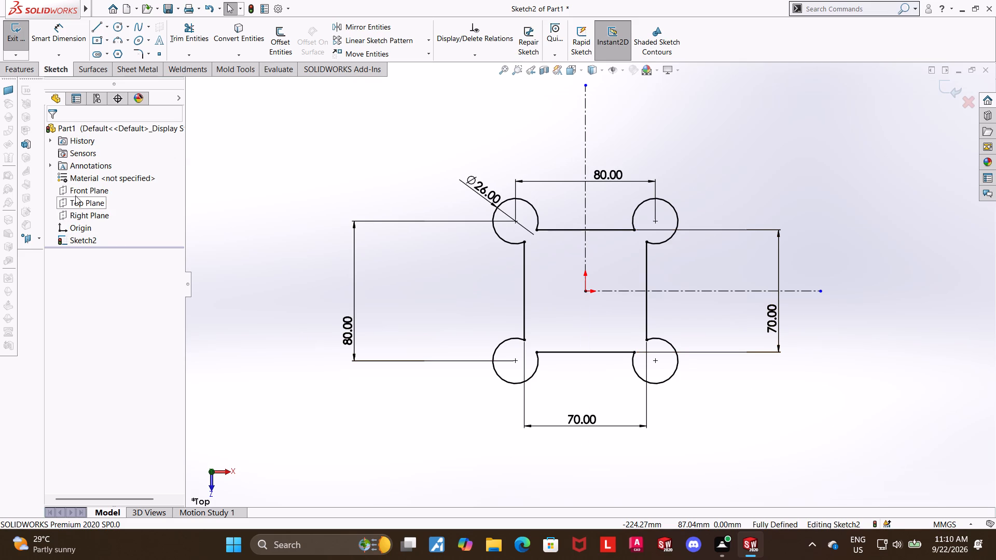
left_click(120, 29)
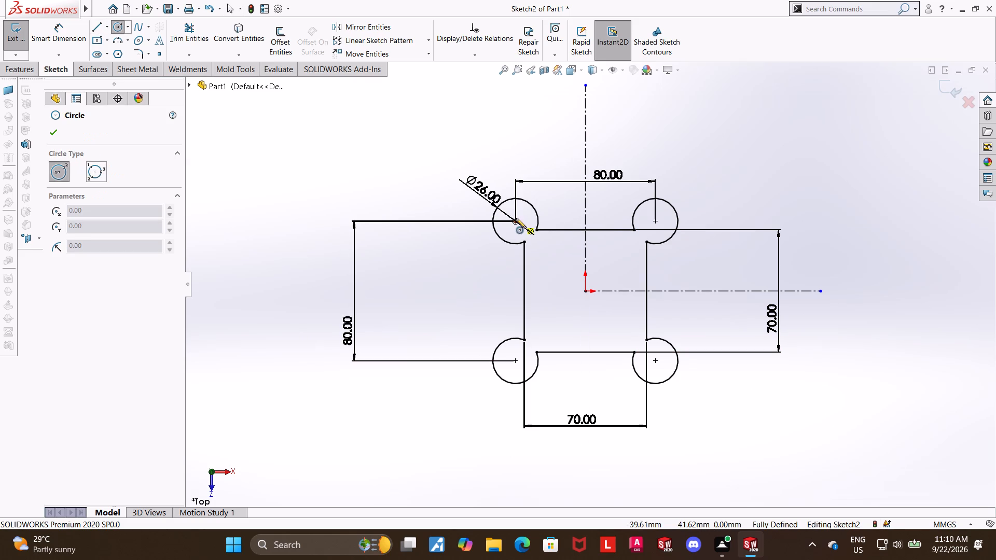
left_click(516, 219)
left_click(525, 210)
key("Escape")
key("Escape")
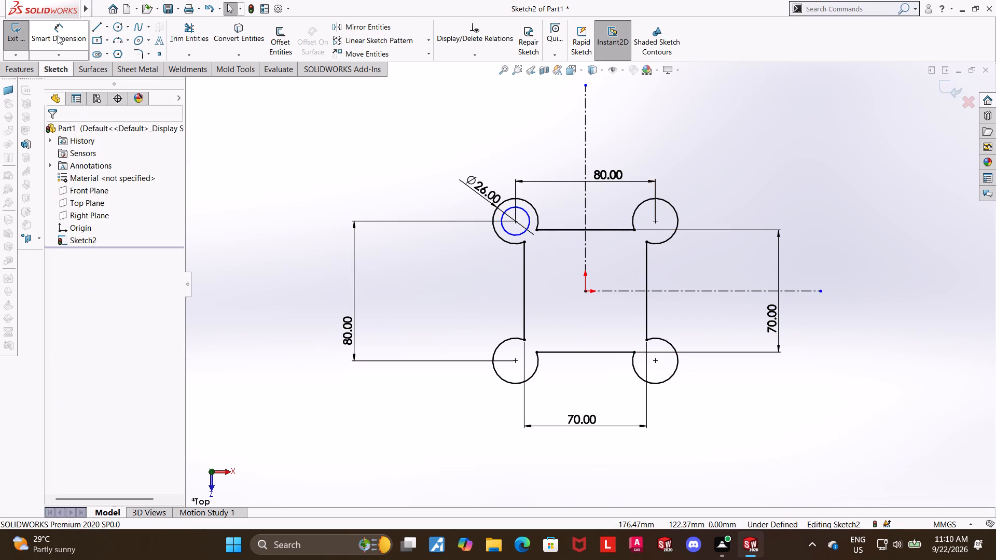
Dimension the upper-left inner circle's diameter as 16 mm.
left_click(58, 35)
scroll(493, 177, "down", 4)
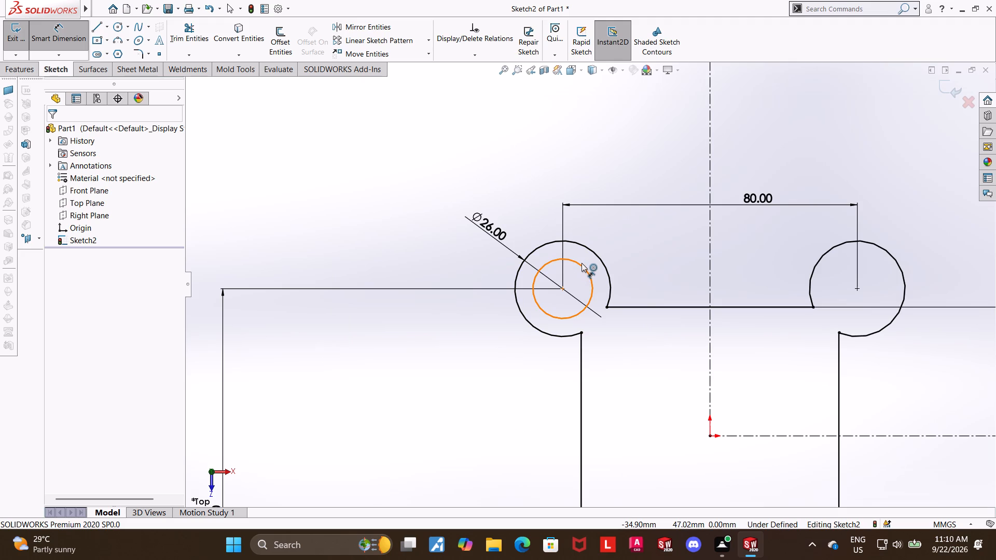
left_click(582, 263)
left_click(627, 237)
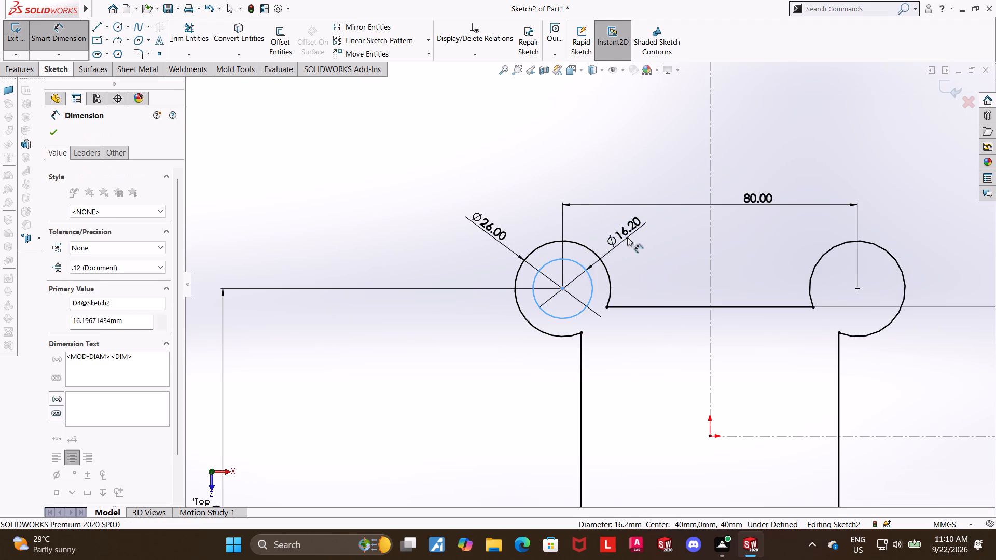
type("16")
key("Return")
key("Escape")
key("Escape")
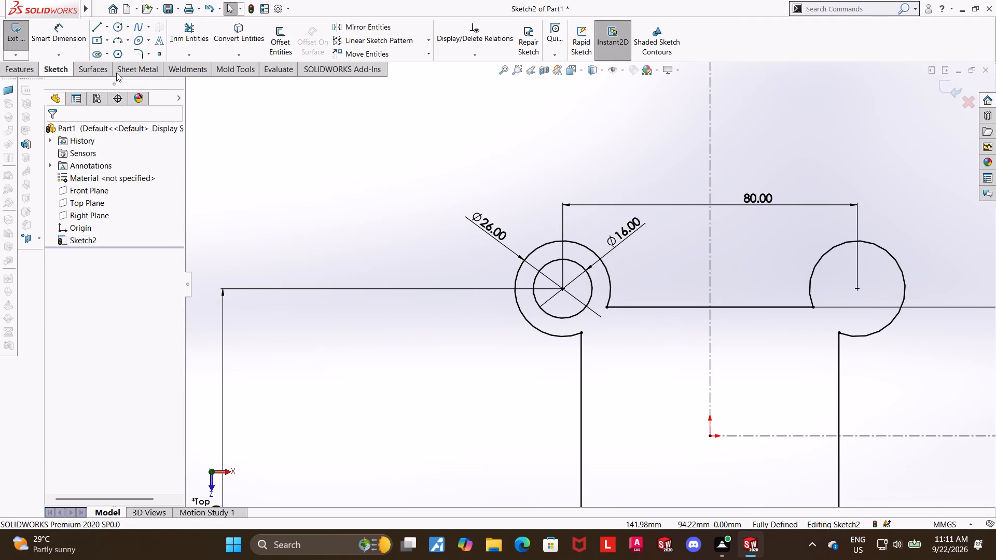
Set up a linear sketch pattern of the 16 mm circle with 2 instances spaced 80 mm along the X-axis.
left_click(372, 38)
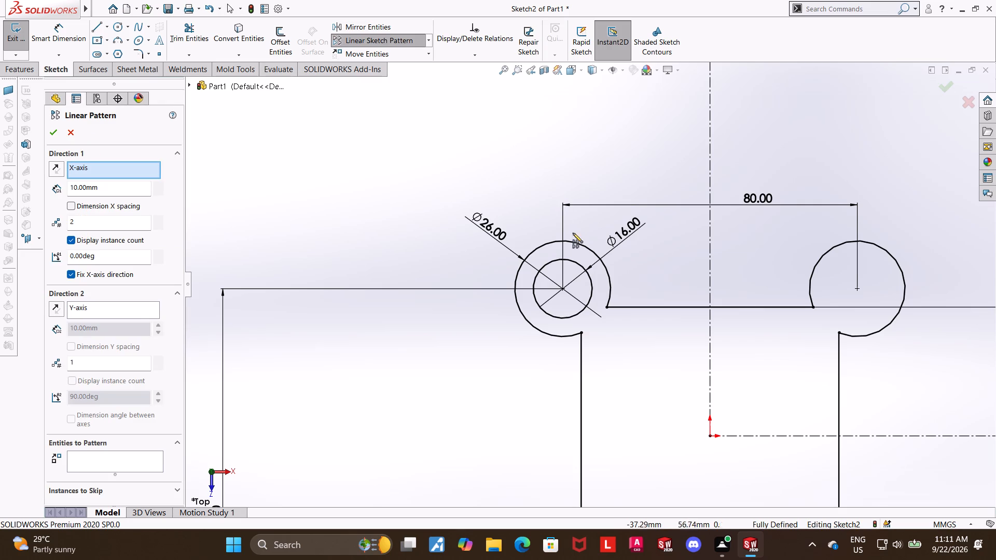
left_click(588, 276)
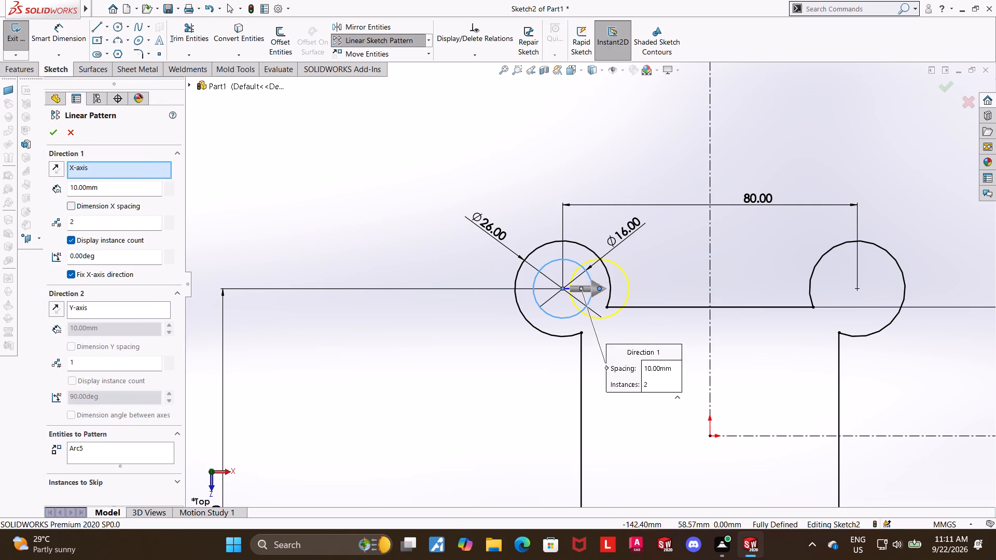
left_click_drag(113, 187, 20, 189)
type("80")
key("Return")
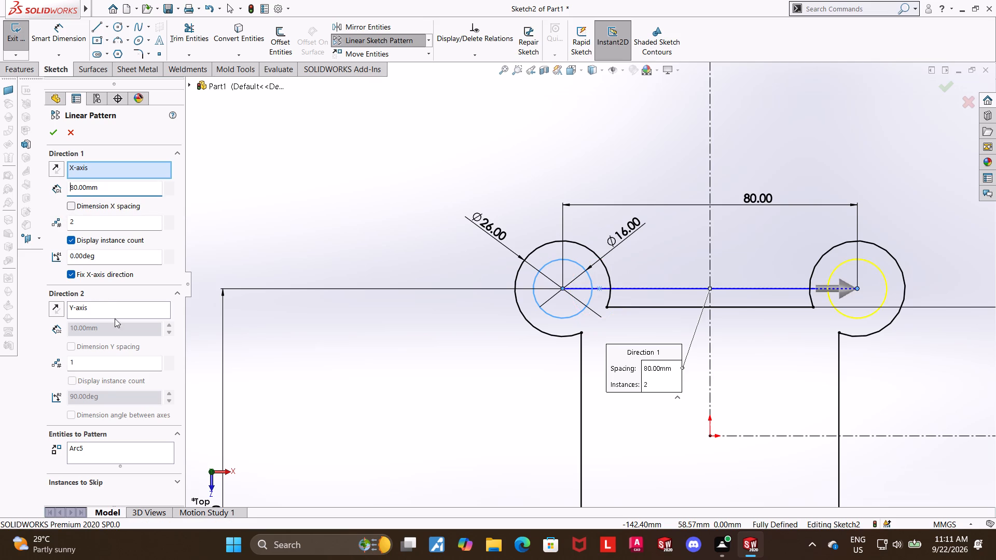
Add 2 instances spaced 80 mm along the reversed Y-axis and complete the pattern so every corner lobe has an inner circle.
scroll(562, 387, "down", 4)
scroll(583, 388, "up", 12)
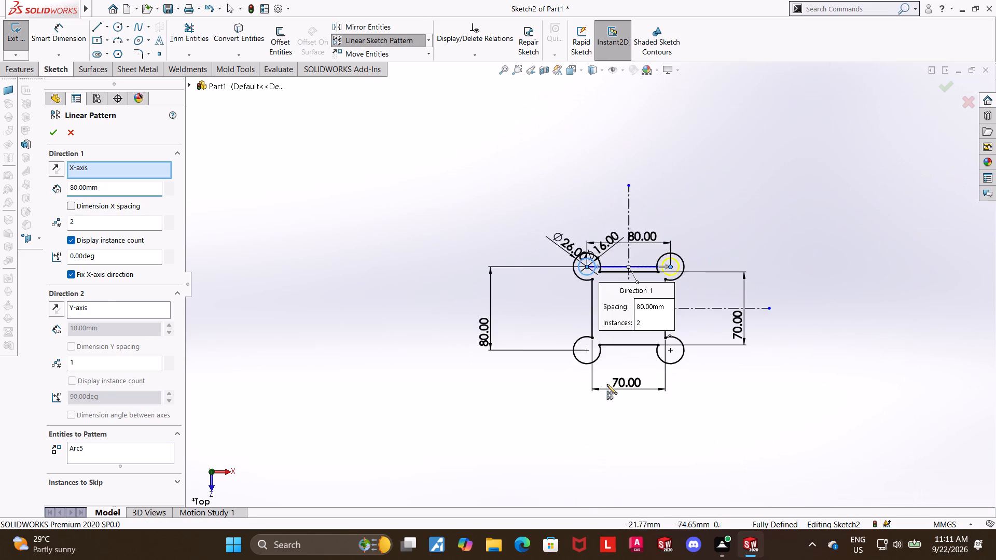
scroll(612, 353, "down", 3)
left_click_drag(95, 361, 66, 360)
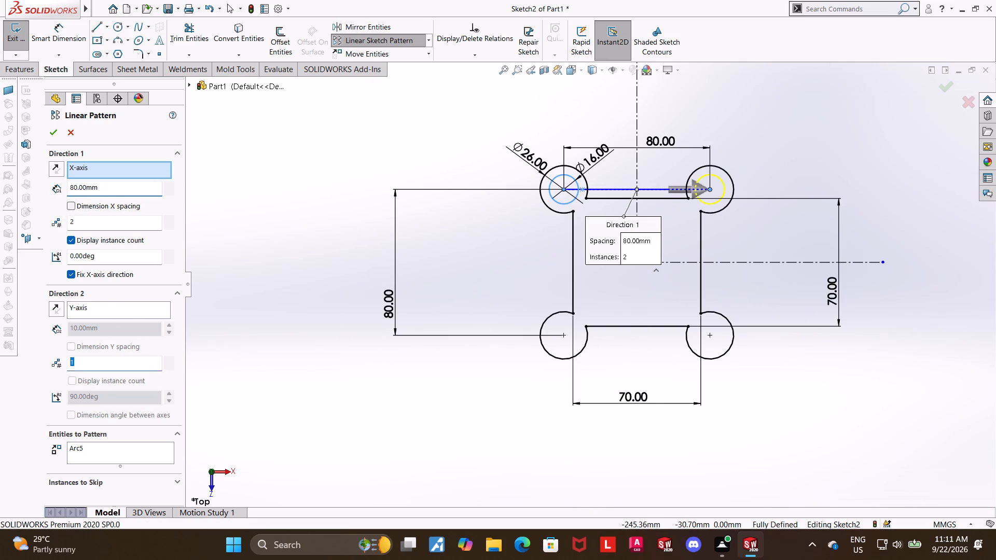
left_click_drag(66, 360, 57, 360)
key("2")
key("Return")
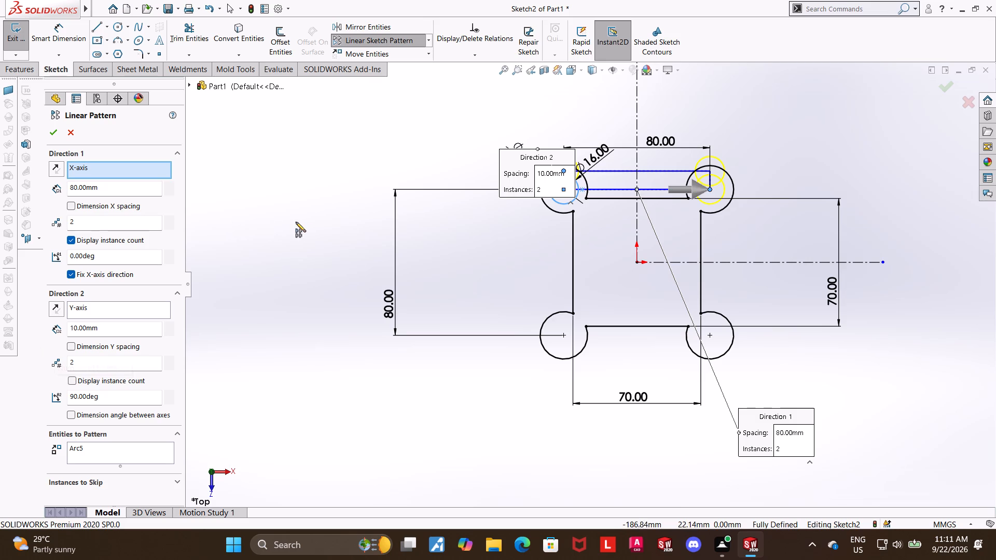
left_click(58, 306)
left_click(242, 260)
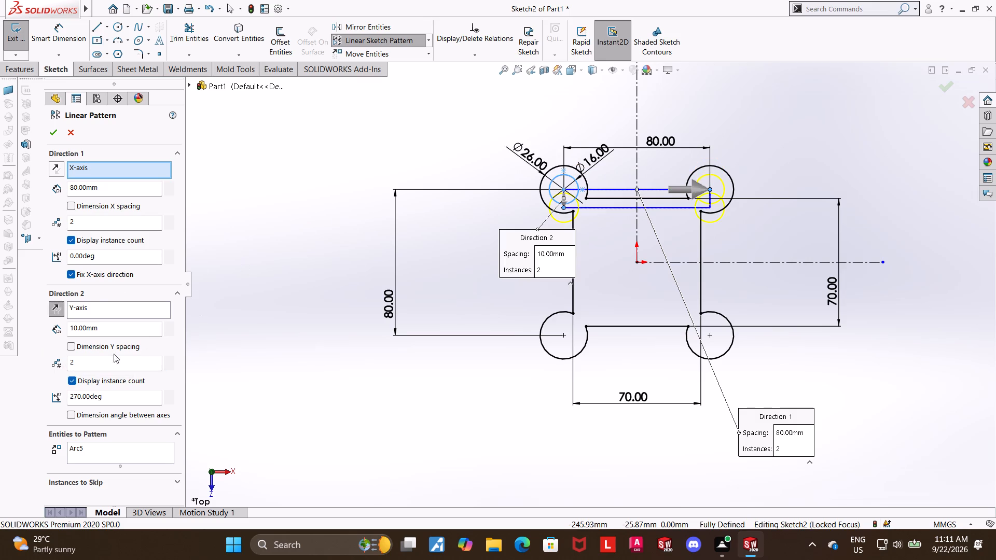
left_click_drag(113, 328, 34, 323)
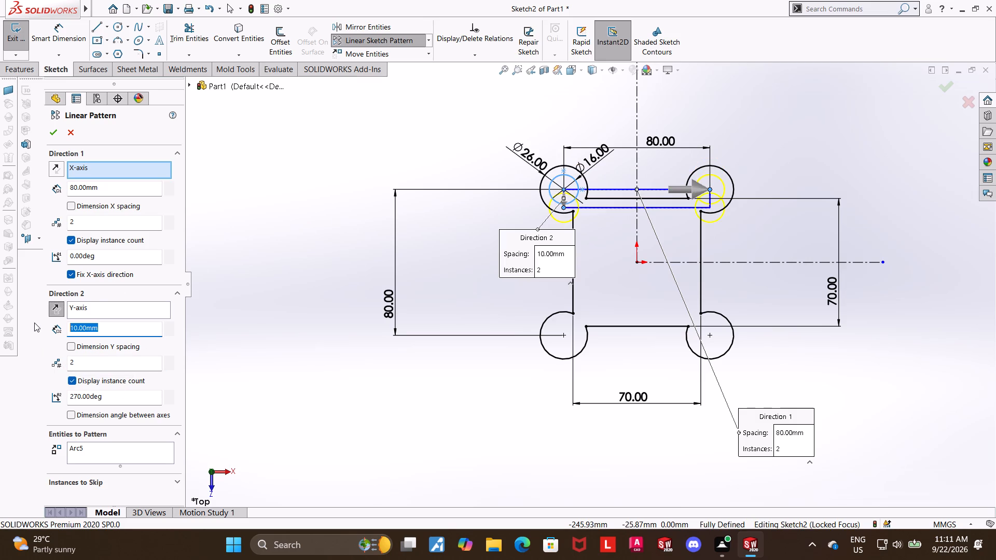
type("80")
key("Return")
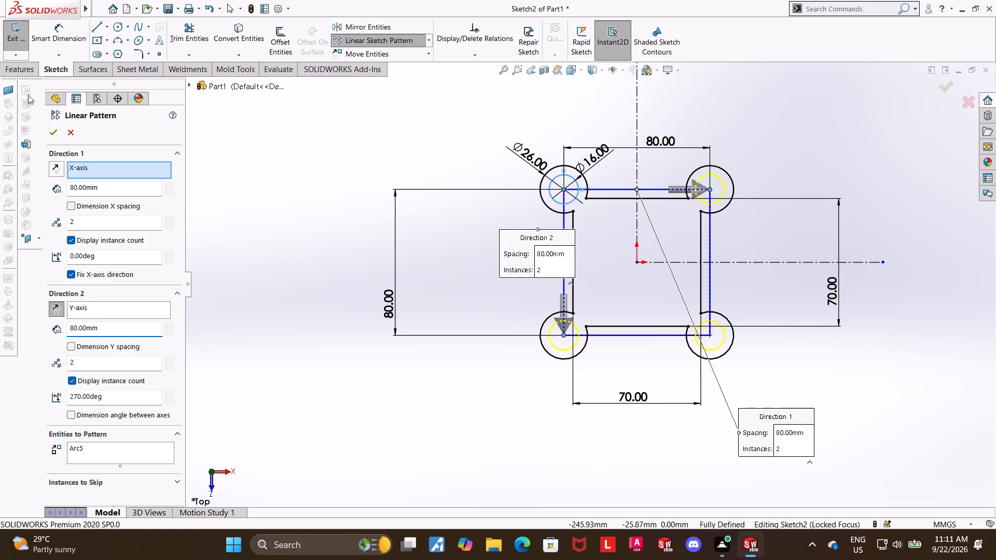
left_click(53, 131)
left_click(294, 329)
left_click(297, 327)
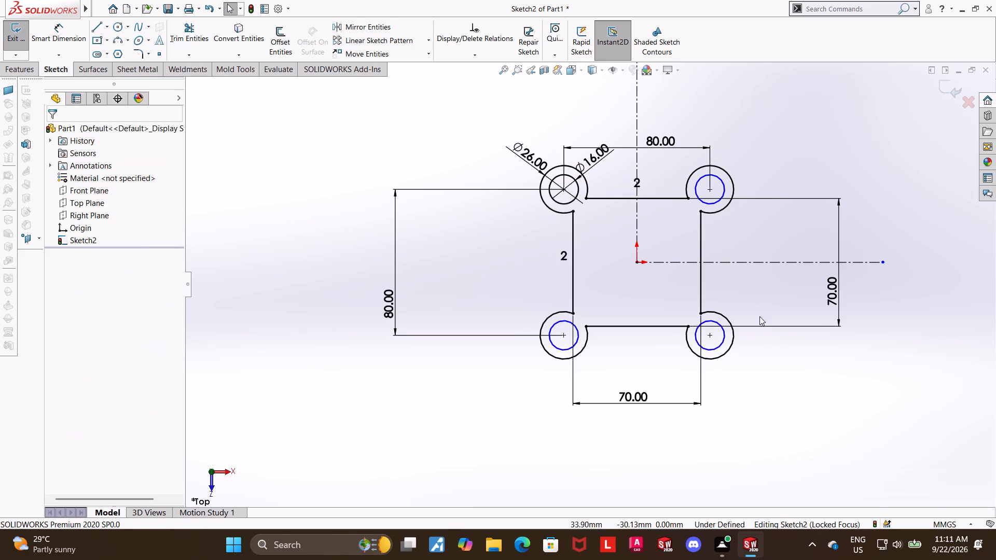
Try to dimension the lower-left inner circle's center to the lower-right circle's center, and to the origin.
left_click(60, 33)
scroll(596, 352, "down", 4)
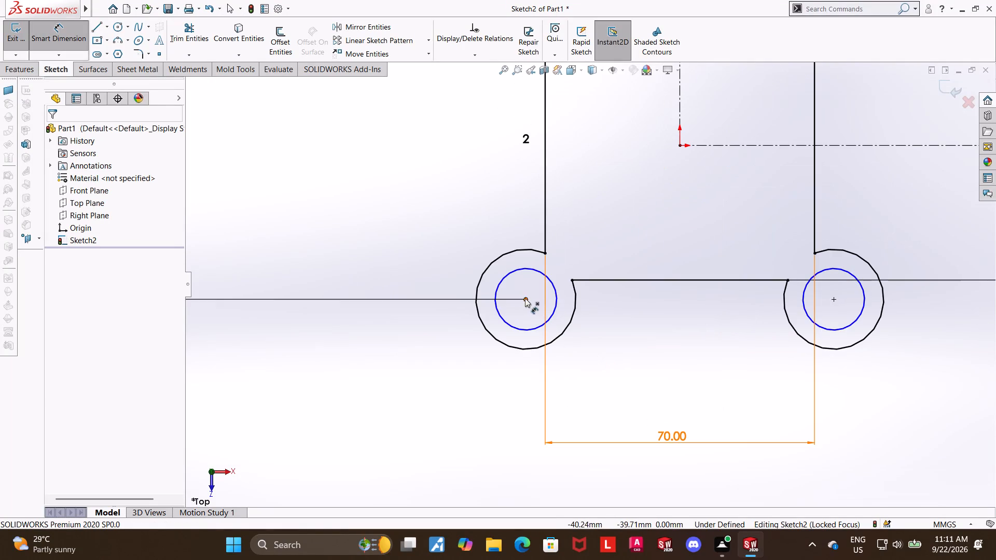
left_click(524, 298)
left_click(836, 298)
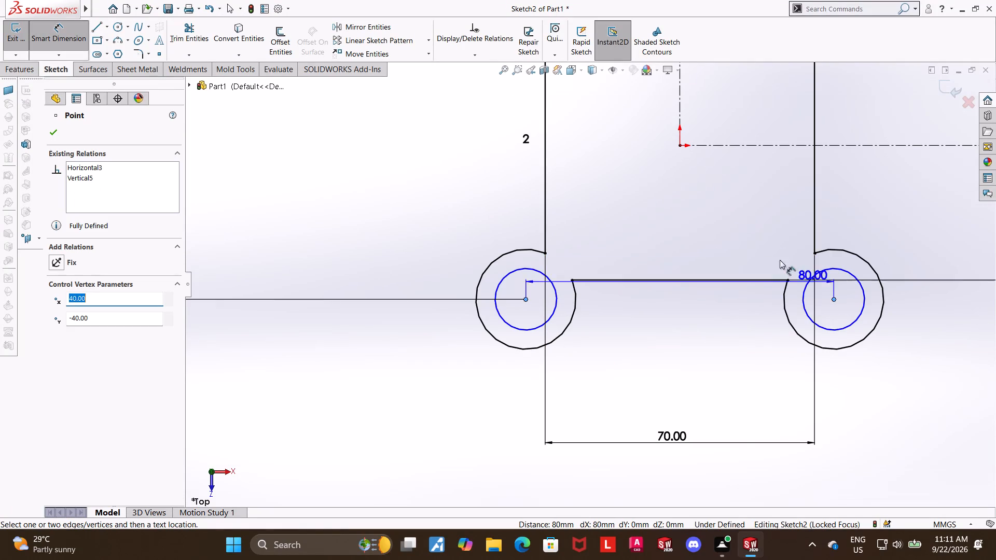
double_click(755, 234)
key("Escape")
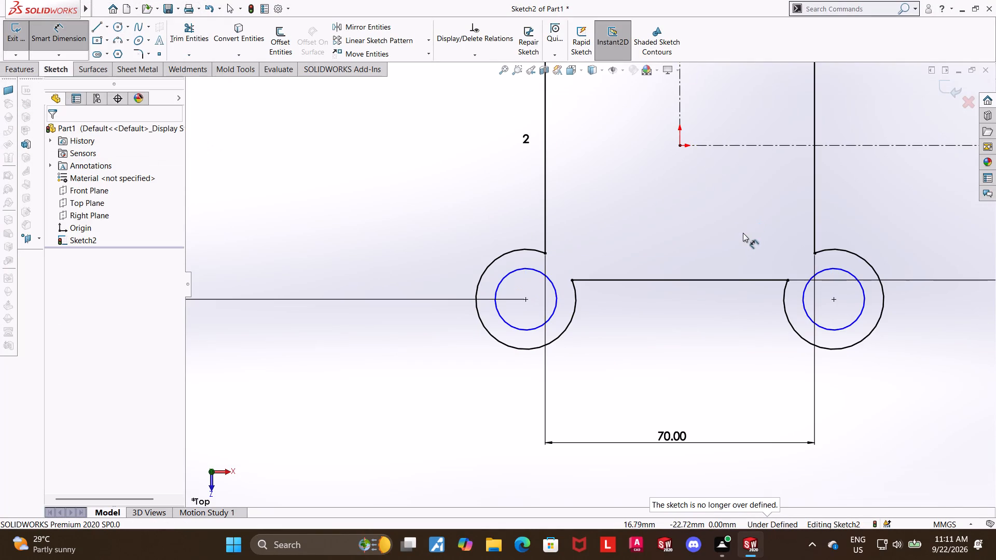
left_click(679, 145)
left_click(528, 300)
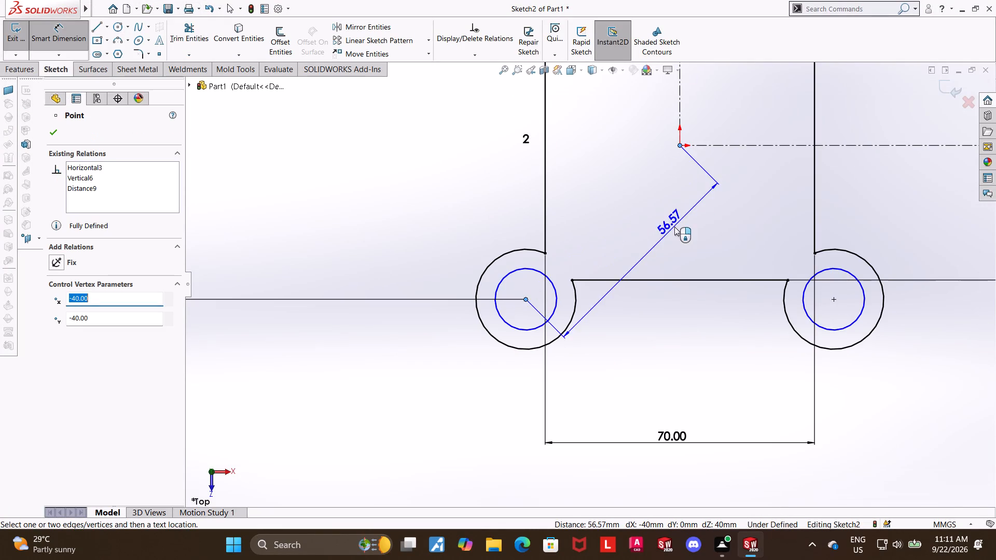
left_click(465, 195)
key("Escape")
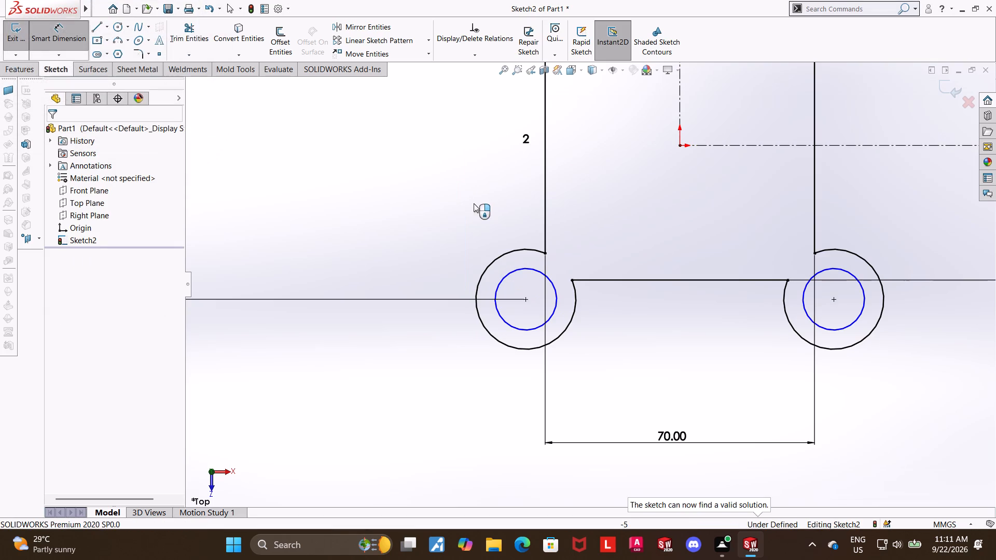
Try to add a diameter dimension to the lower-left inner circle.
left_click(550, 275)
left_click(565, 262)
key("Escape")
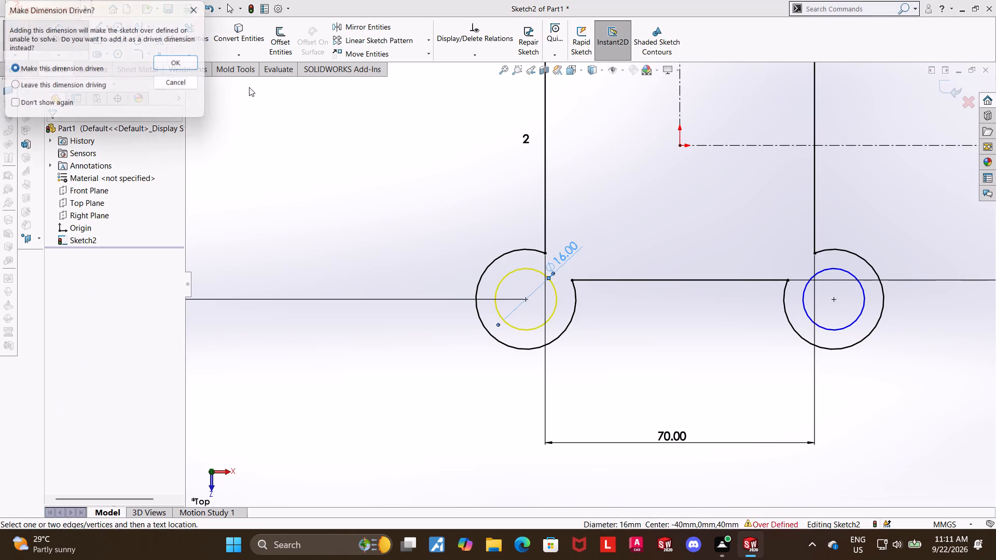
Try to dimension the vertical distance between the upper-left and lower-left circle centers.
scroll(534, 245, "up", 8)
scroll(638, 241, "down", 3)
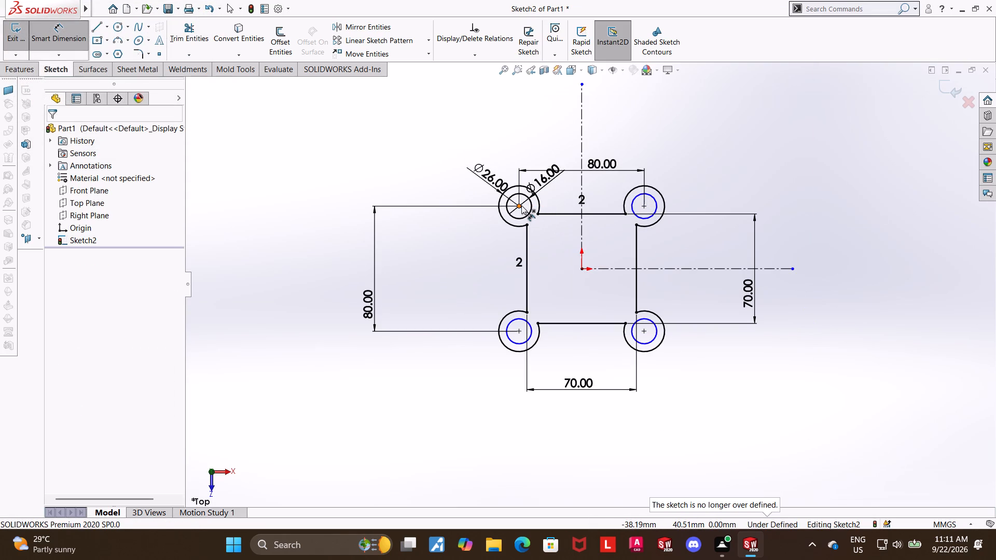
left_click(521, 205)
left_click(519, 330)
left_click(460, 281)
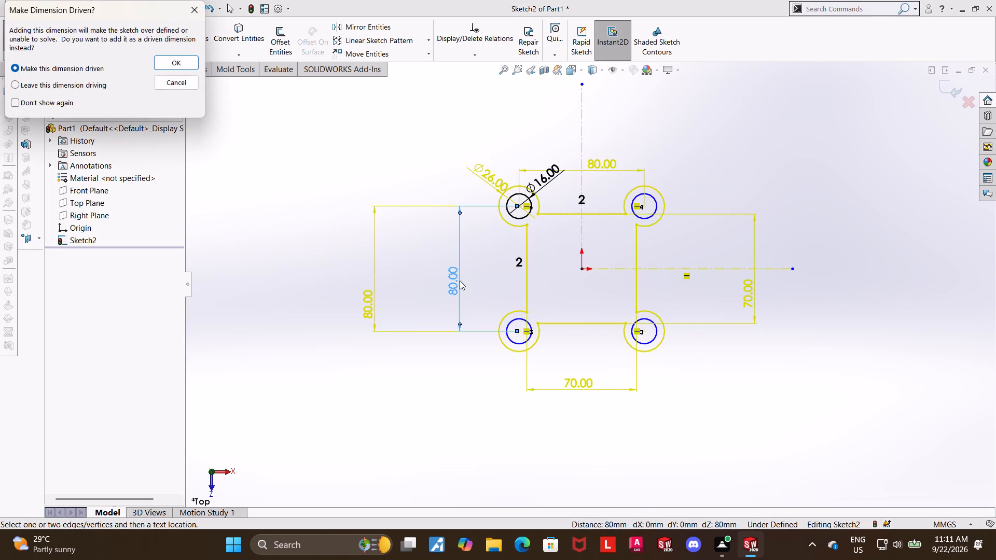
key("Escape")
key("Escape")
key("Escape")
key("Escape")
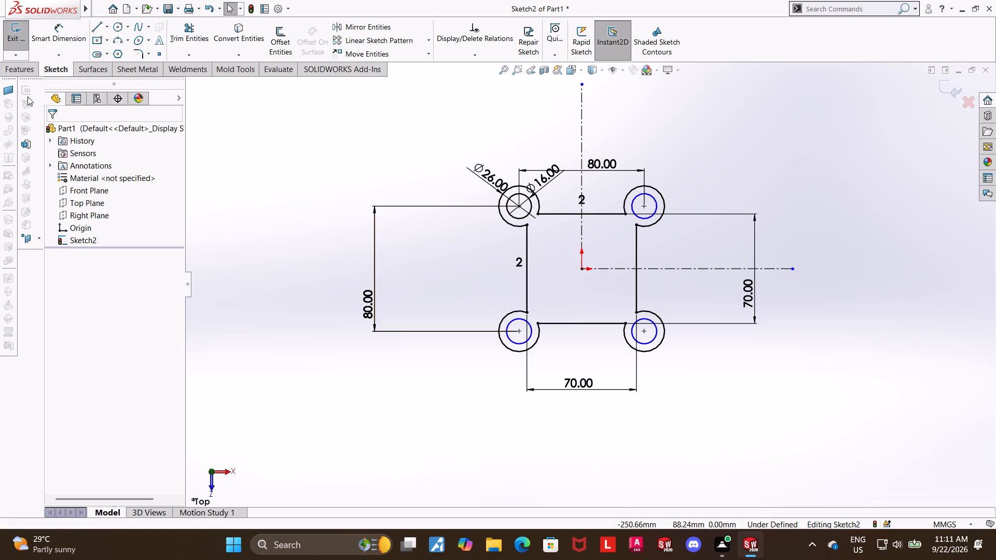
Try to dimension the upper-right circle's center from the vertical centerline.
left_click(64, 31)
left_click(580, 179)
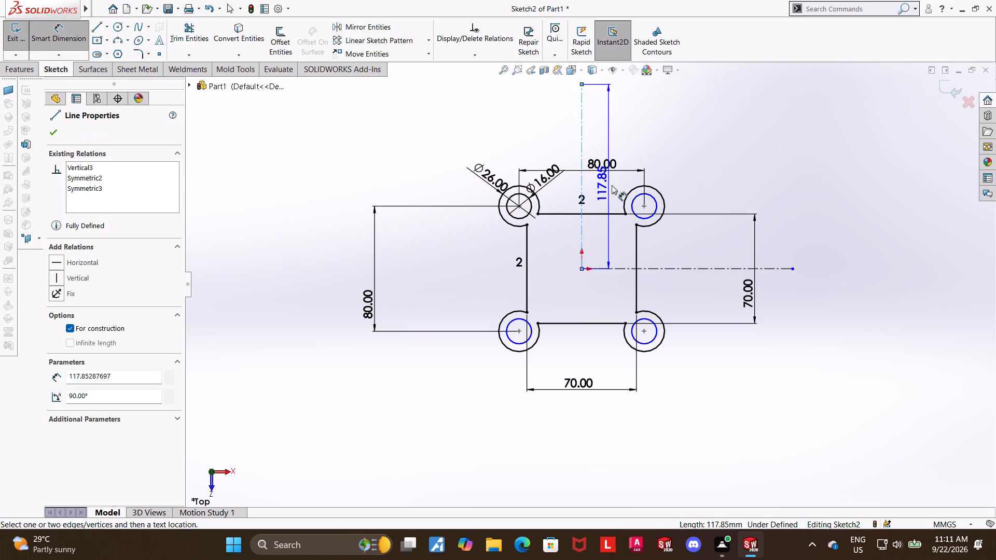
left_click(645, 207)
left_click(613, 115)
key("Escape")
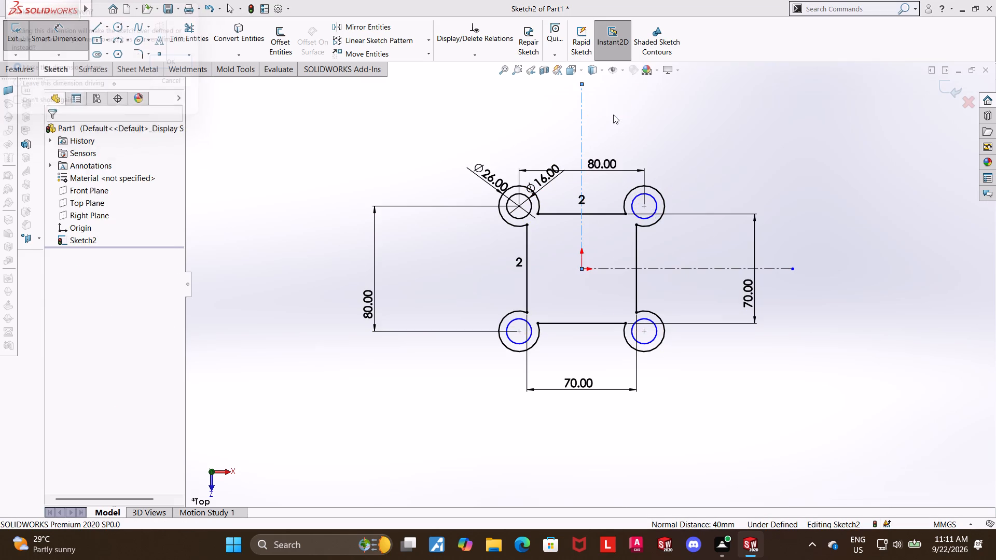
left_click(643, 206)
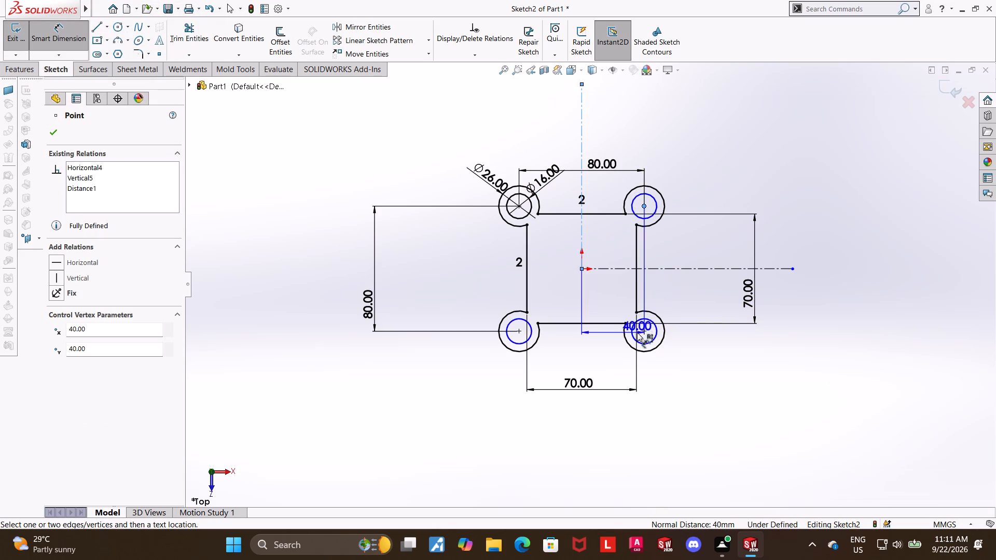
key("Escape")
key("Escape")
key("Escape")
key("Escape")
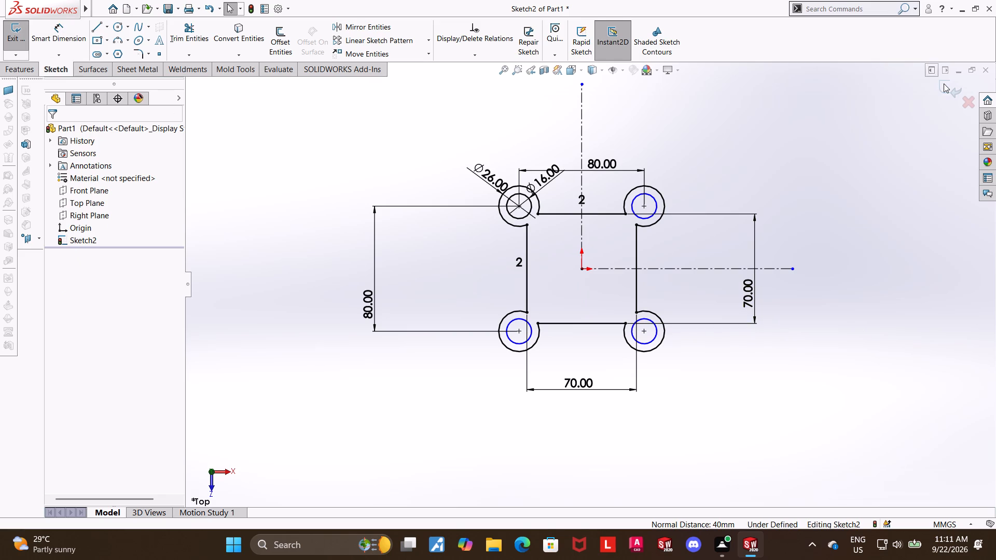
Exit the sketch and extrude the profile with its four holes as a 9 mm blind boss.
left_click(944, 83)
middle_click_drag(772, 313, 753, 176)
scroll(753, 176, "up", 1)
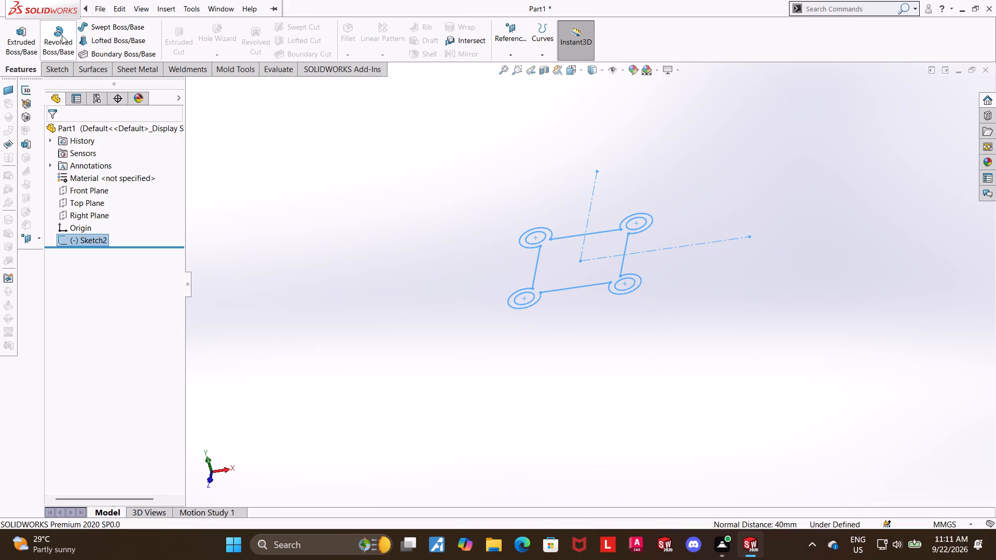
left_click(34, 39)
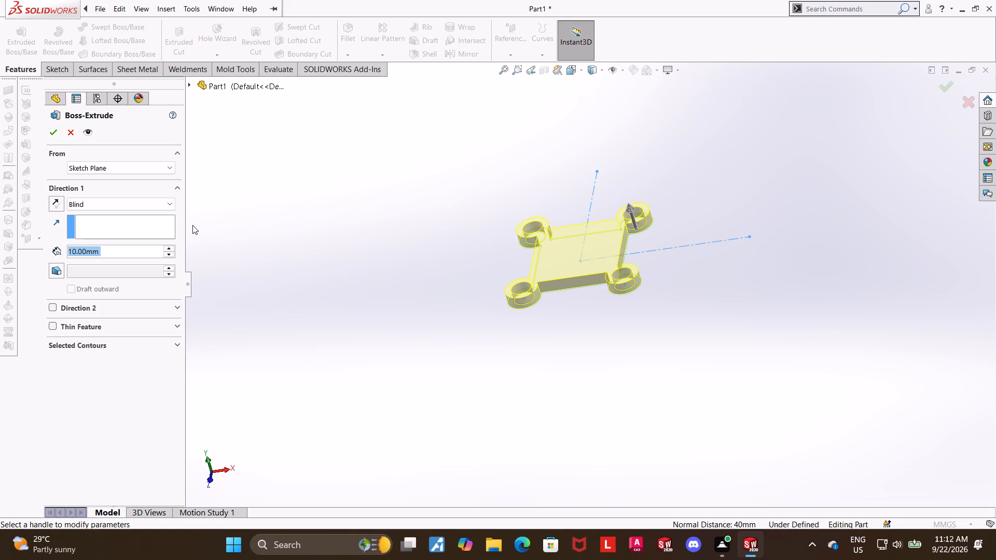
key("9")
key("Return")
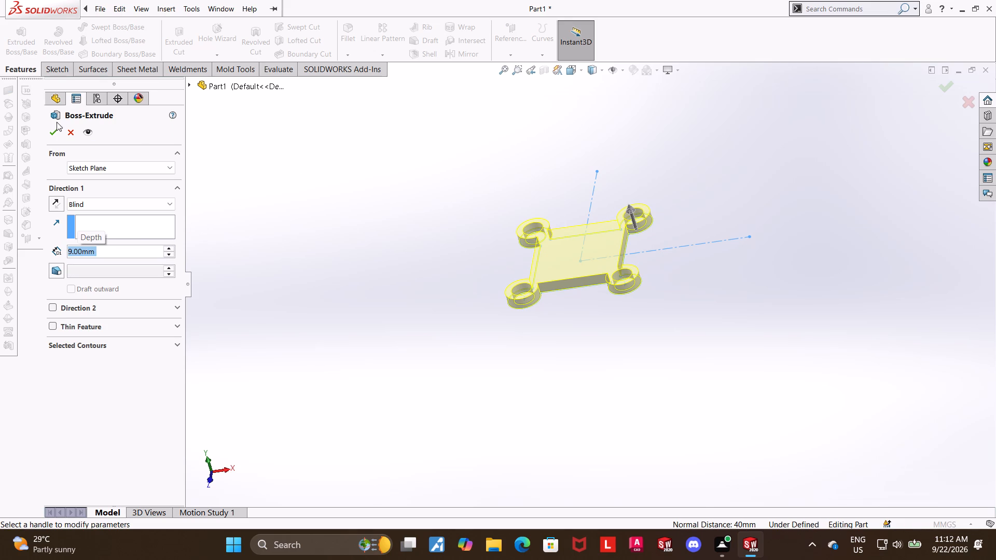
left_click(53, 125)
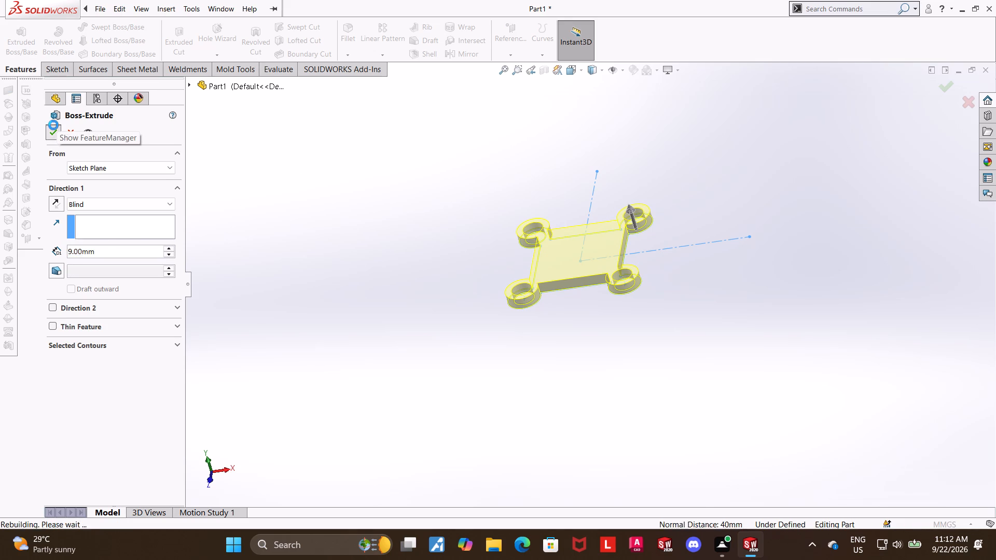
left_click(374, 334)
middle_click_drag(407, 276, 532, 371)
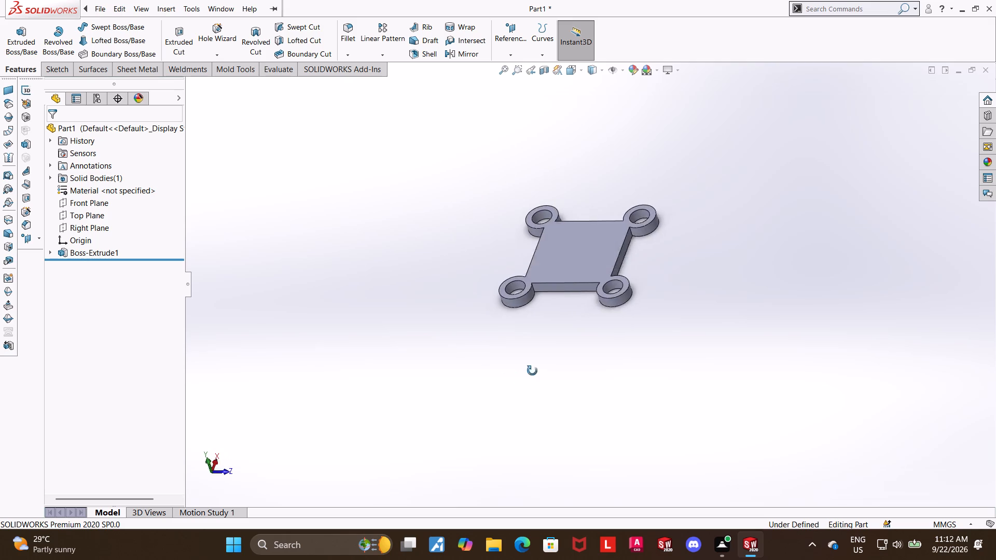
Start a new sketch on the Right Plane and orient the view normal to it.
middle_click_drag(532, 371, 538, 367)
left_click(73, 200)
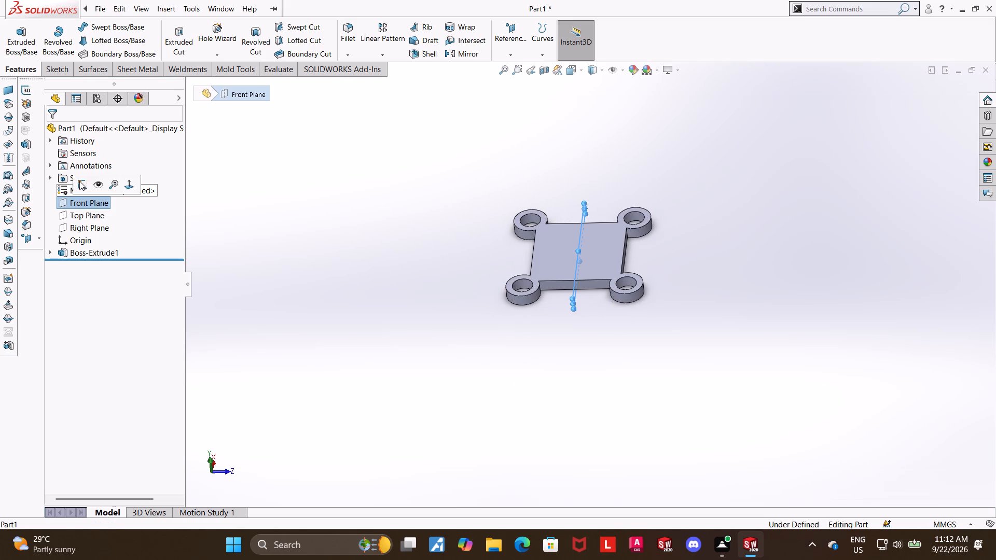
left_click(265, 297)
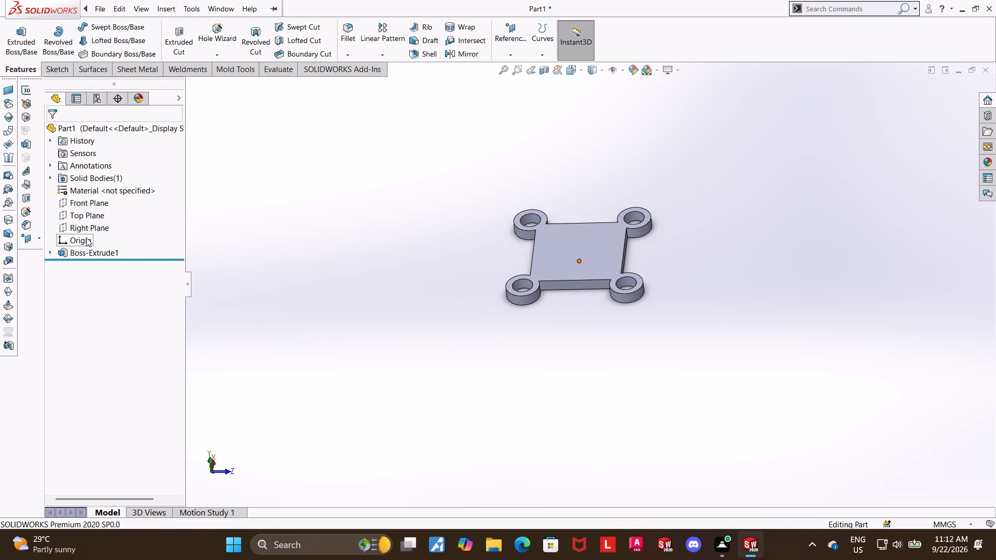
left_click(89, 230)
left_click(102, 213)
left_click(102, 267)
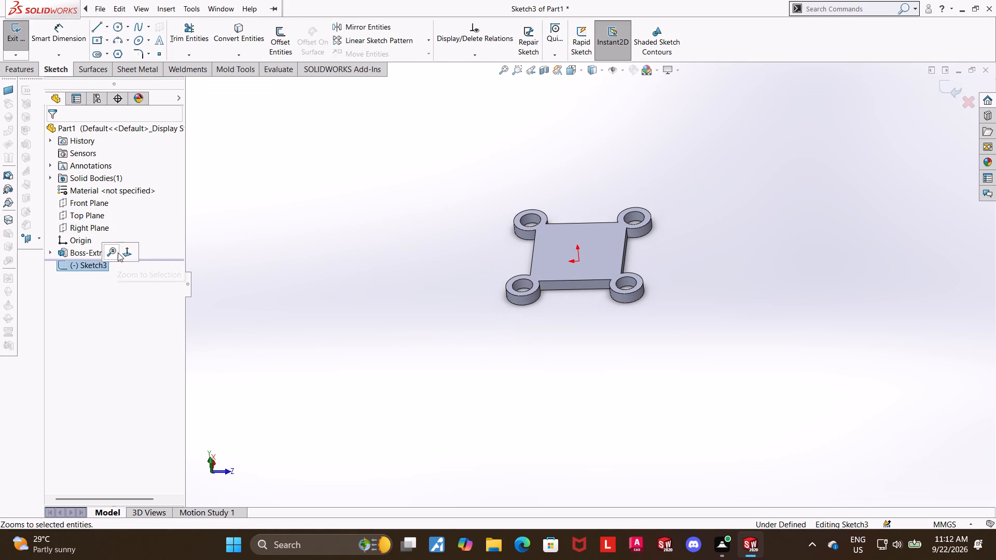
left_click(137, 251)
left_click(102, 262)
left_click(122, 247)
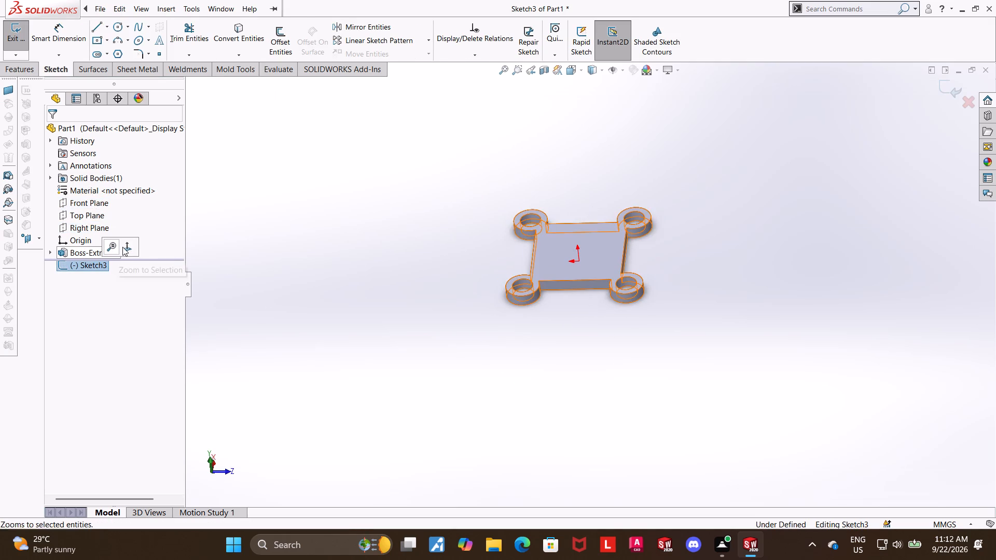
scroll(627, 331, "up", 4)
middle_click_drag(545, 316, 615, 366)
left_click(309, 307)
left_click(87, 224)
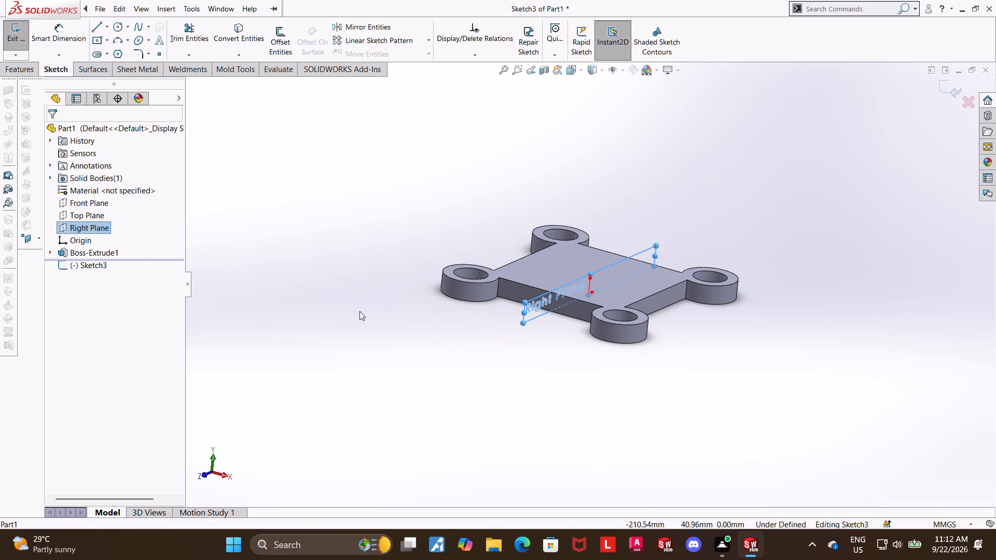
left_click(85, 264)
left_click(109, 251)
Sketch a closed profile on the plate's top: about 79 mm vertical, tangent quarter arc, about 80 mm down, about 34 mm across, down to the plate.
scroll(624, 200, "up", 4)
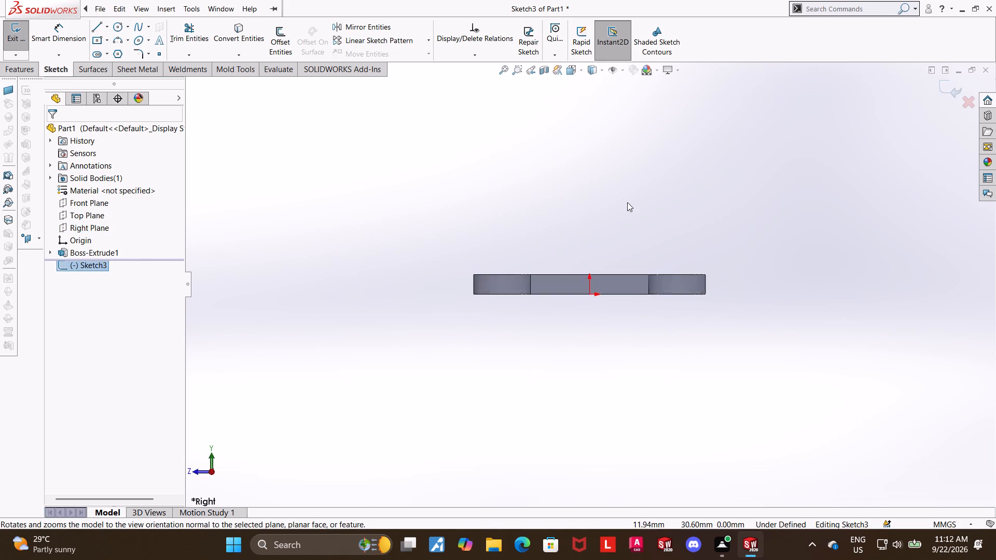
scroll(627, 202, "up", 1)
scroll(631, 212, "down", 4)
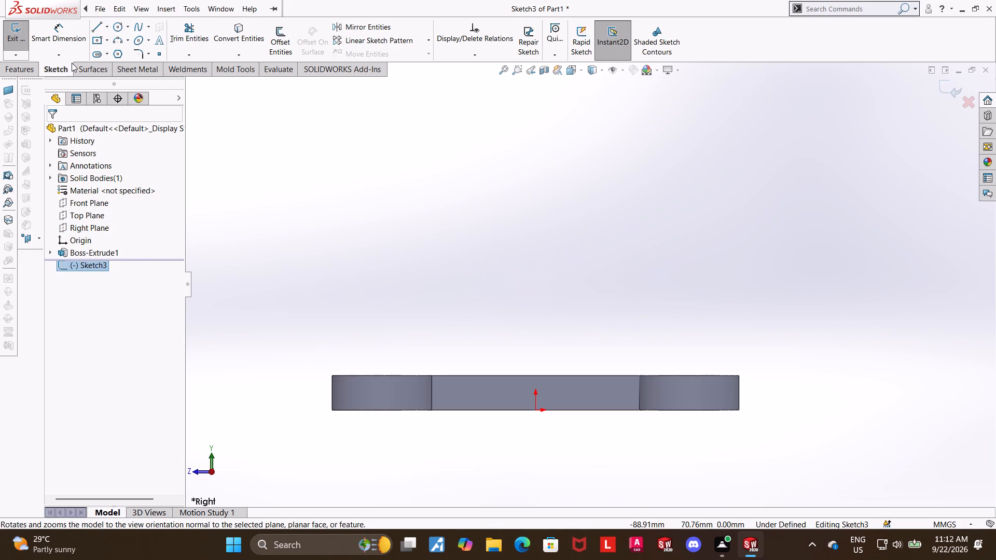
scroll(268, 112, "up", 2)
scroll(593, 211, "down", 1)
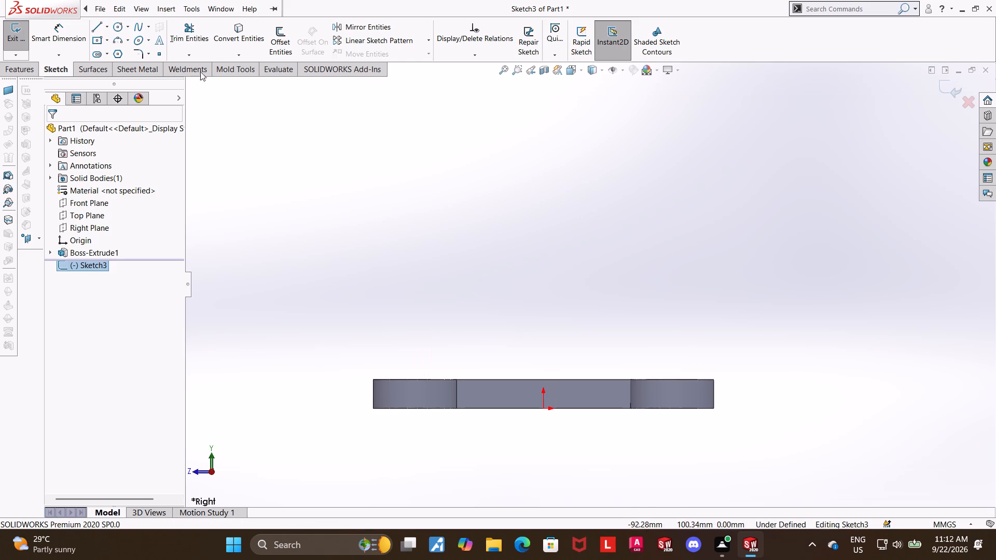
left_click(101, 31)
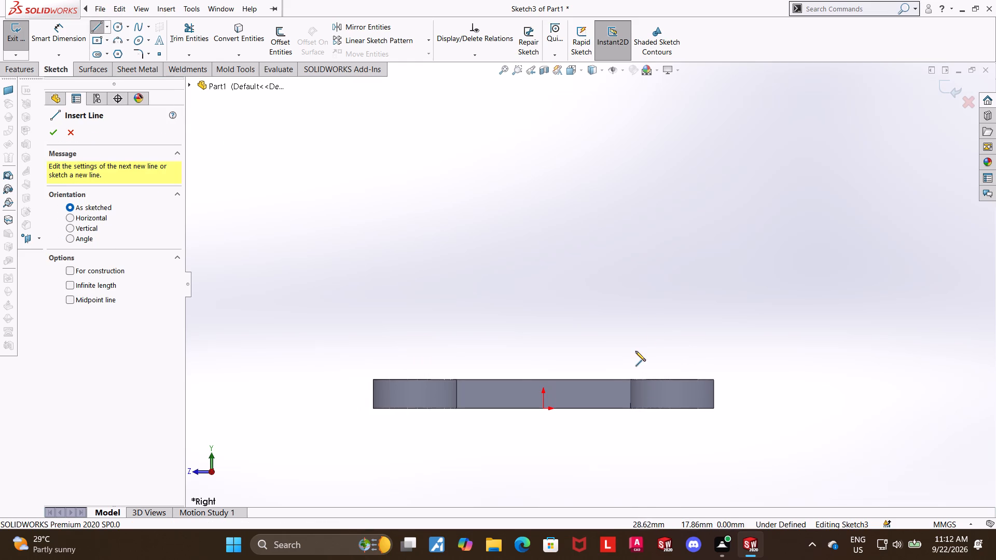
left_click(482, 378)
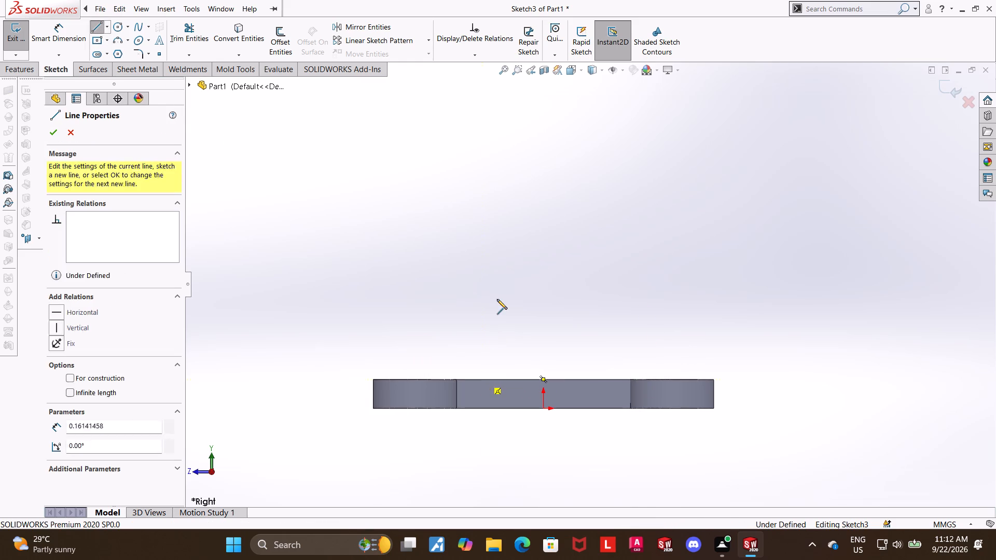
scroll(495, 297, "up", 3)
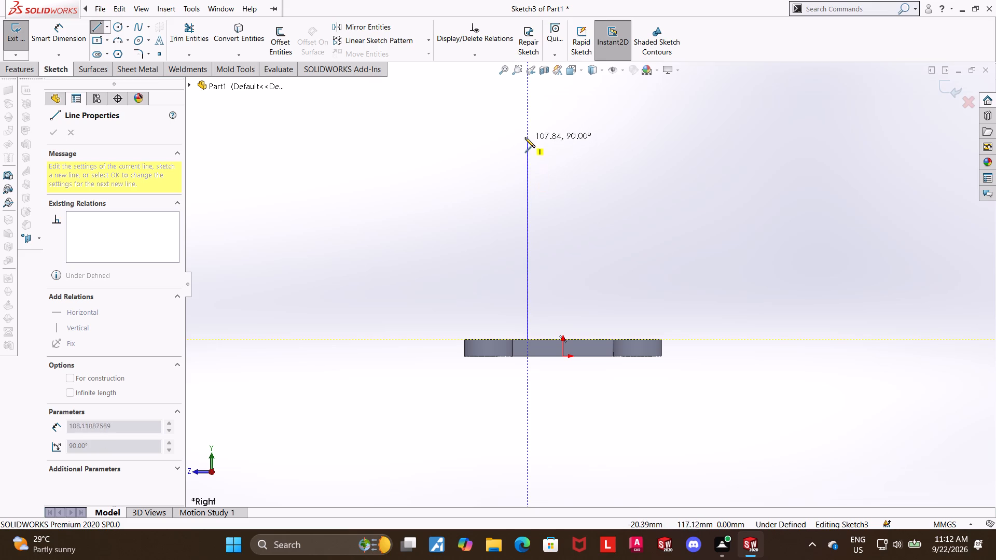
scroll(525, 130, "up", 4)
scroll(545, 189, "down", 4)
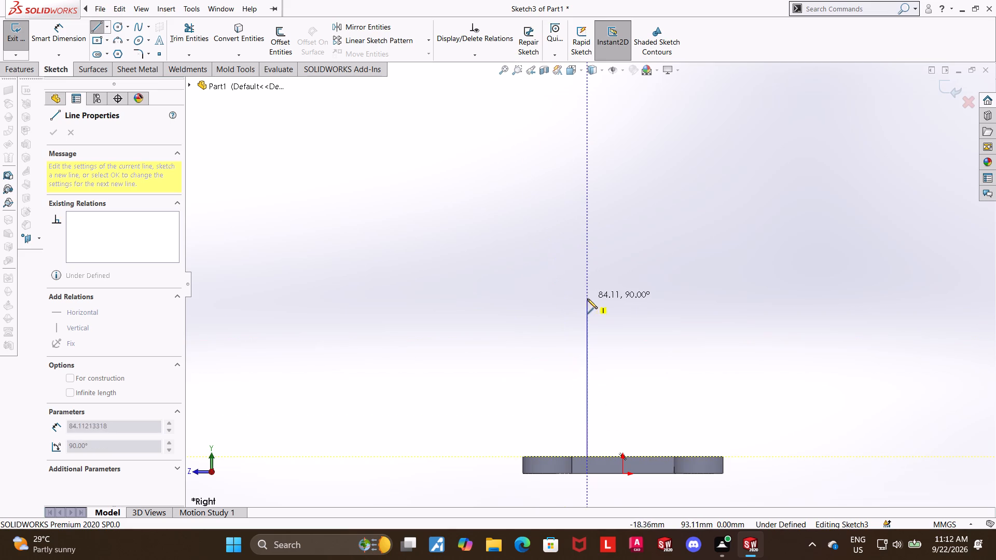
left_click(585, 308)
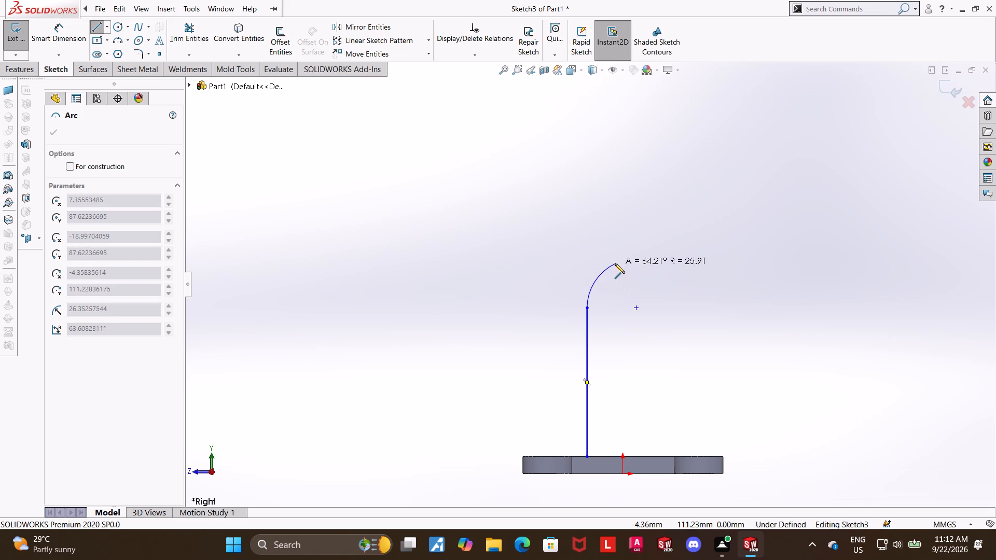
left_click(655, 236)
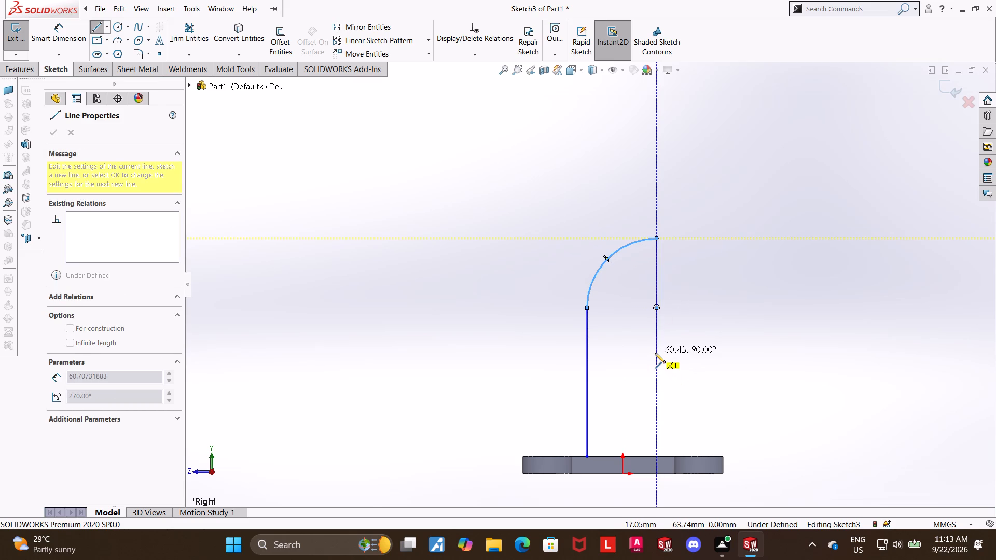
left_click(658, 390)
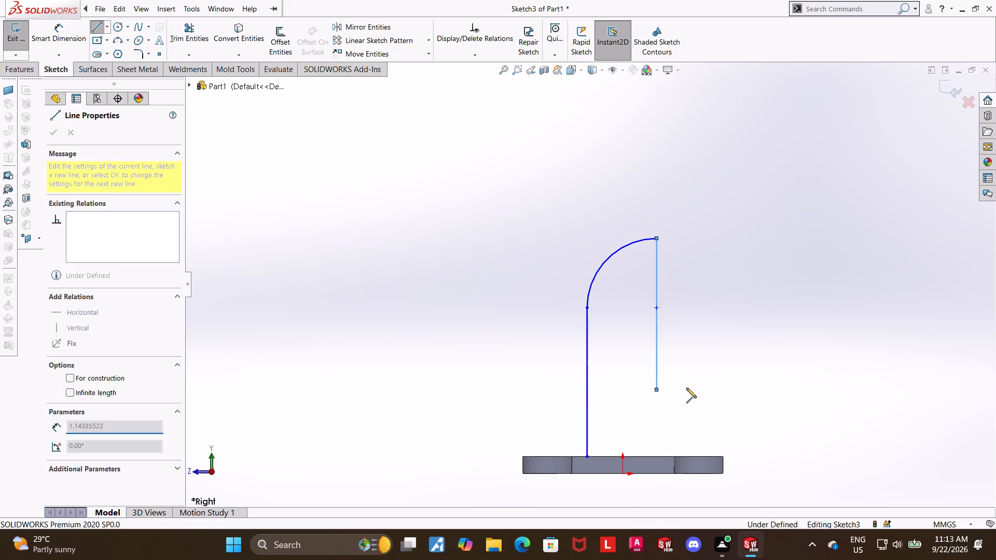
left_click(721, 388)
left_click(719, 455)
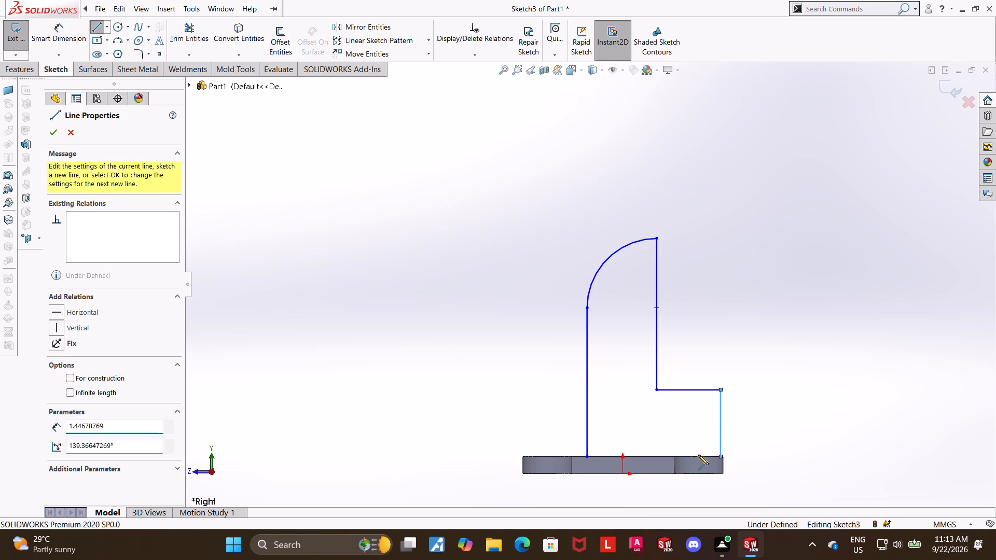
left_click(585, 457)
key("Escape")
key("Escape")
key("Escape")
key("Escape")
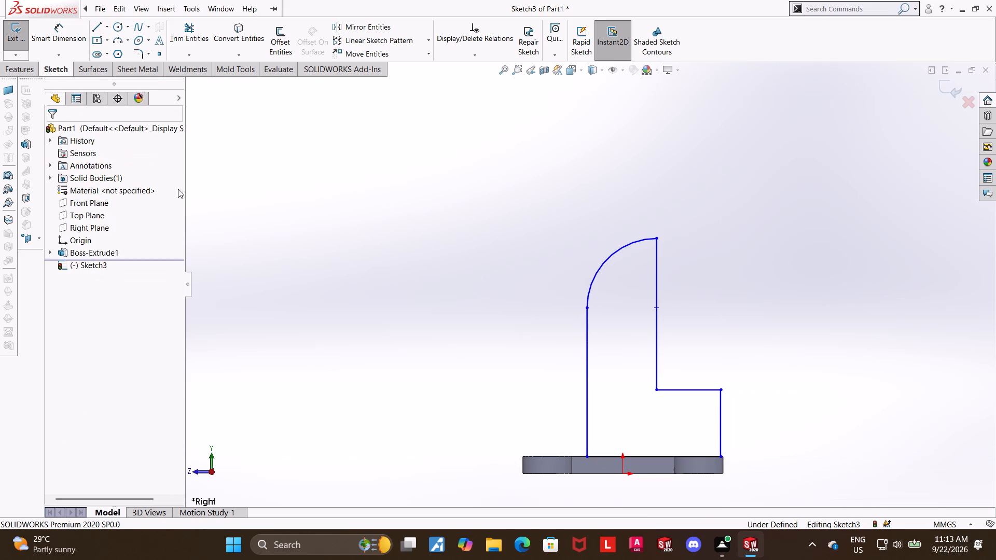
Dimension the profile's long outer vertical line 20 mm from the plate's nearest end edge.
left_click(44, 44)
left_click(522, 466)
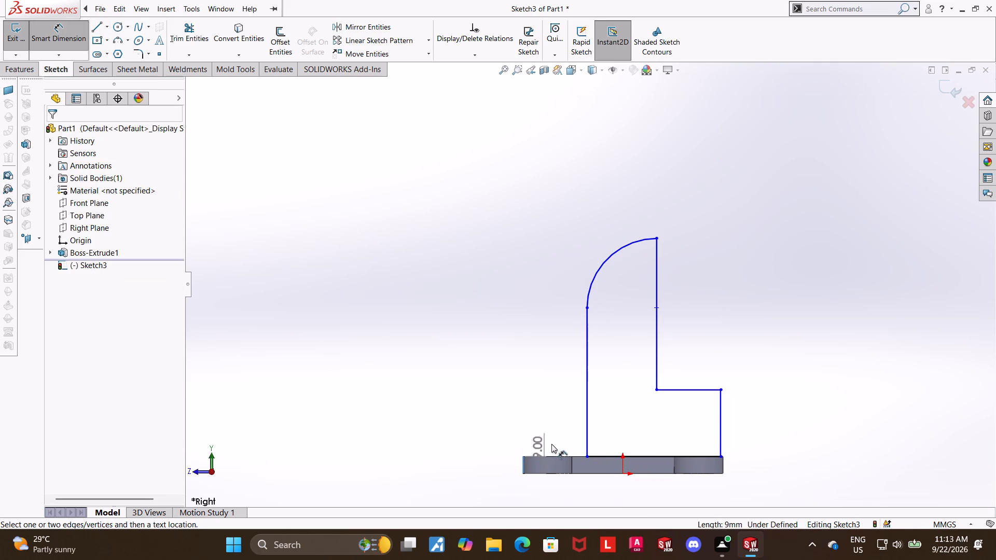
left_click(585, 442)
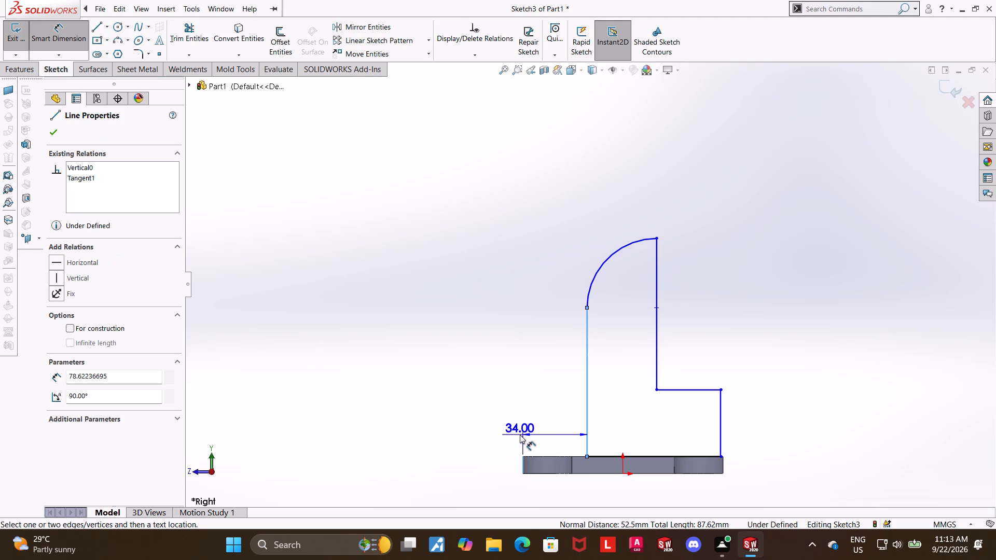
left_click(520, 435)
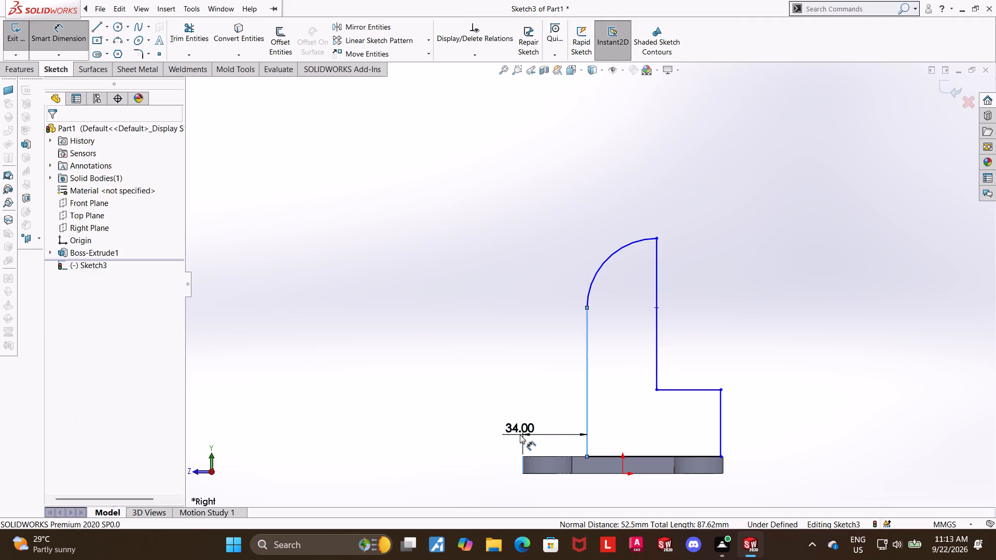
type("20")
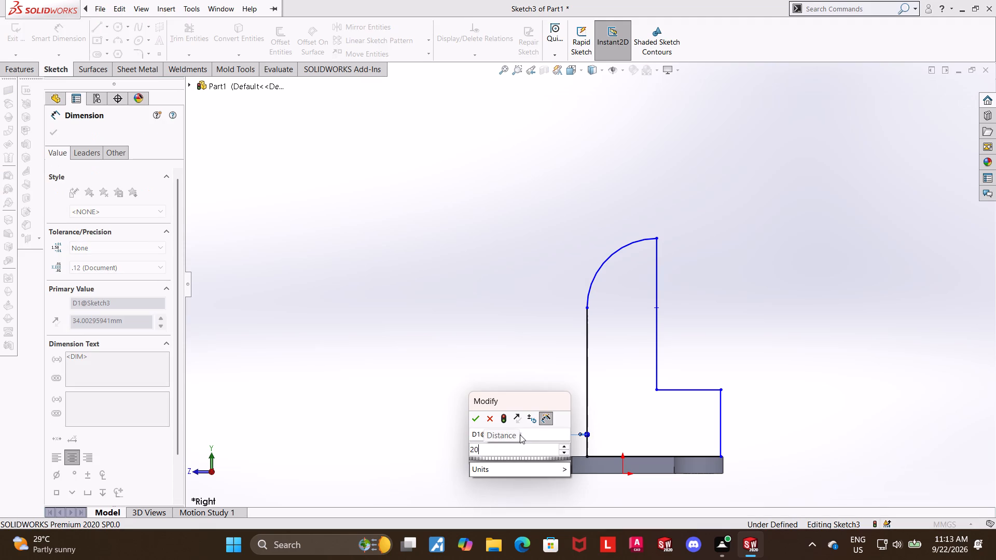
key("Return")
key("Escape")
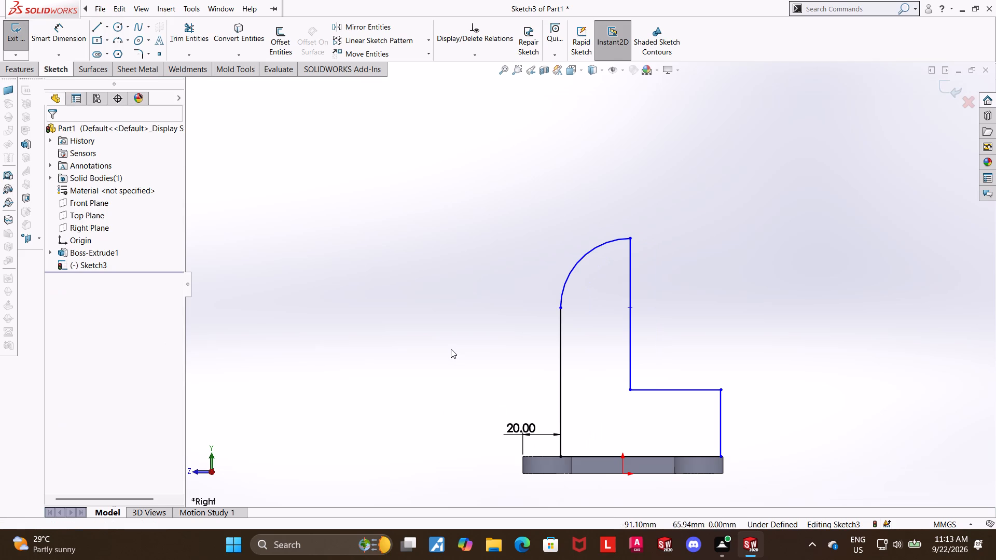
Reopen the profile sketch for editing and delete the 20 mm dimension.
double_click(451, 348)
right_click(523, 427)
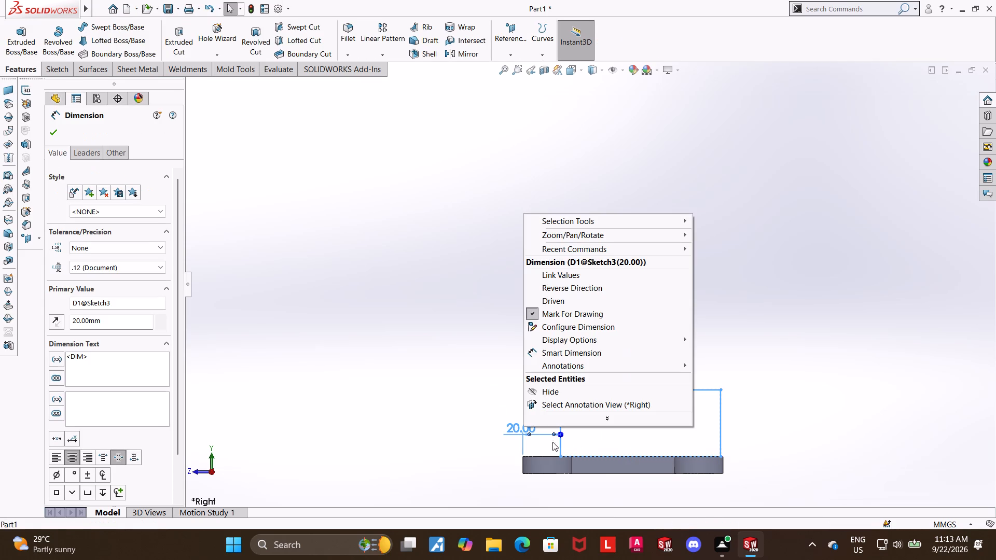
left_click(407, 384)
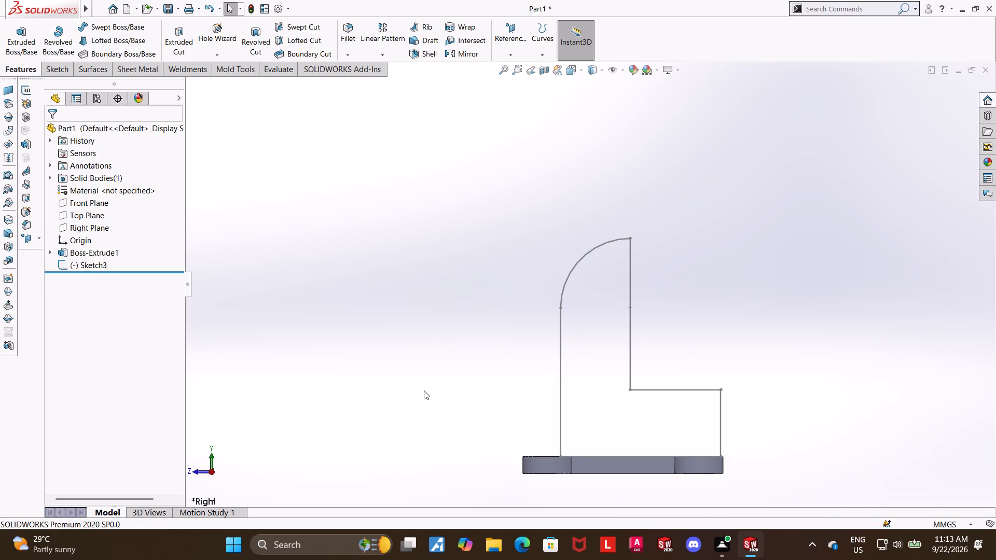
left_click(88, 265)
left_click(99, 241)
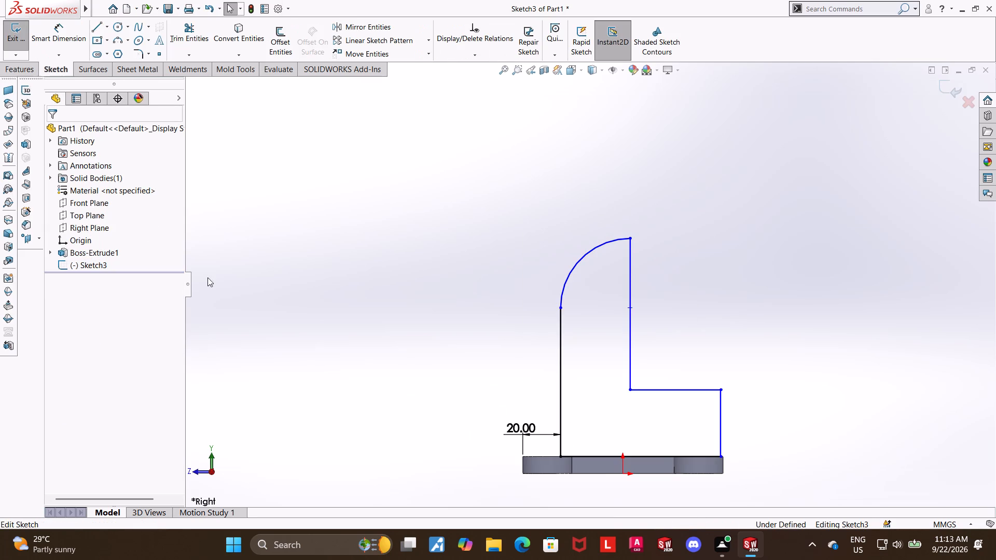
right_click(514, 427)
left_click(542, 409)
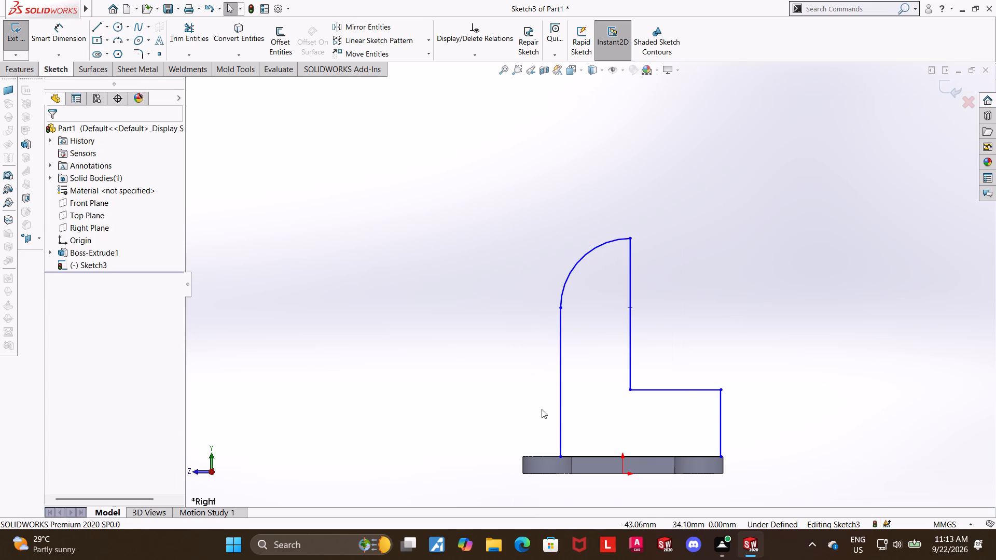
Dimension the profile's long outer vertical line 30 mm horizontally from the origin.
left_click(69, 37)
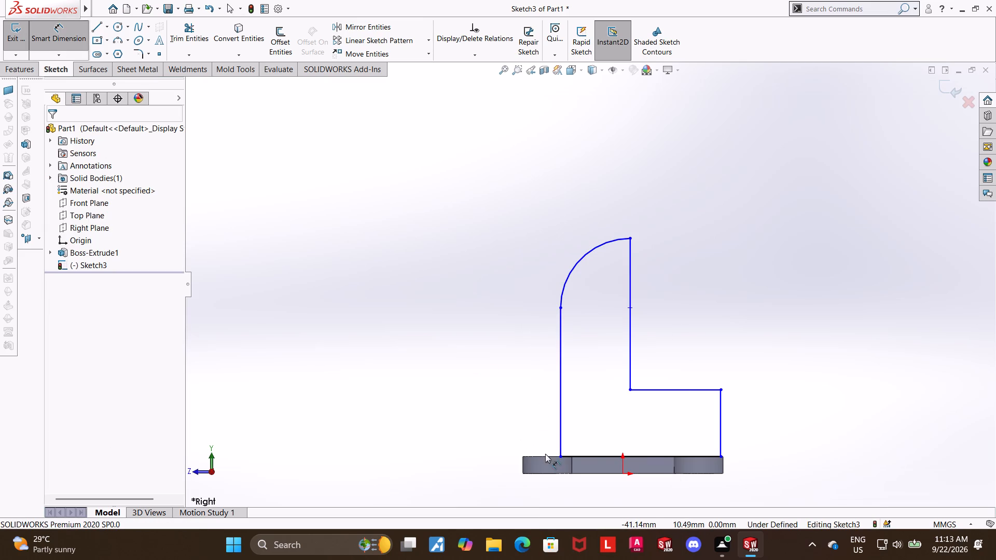
scroll(545, 456, "down", 5)
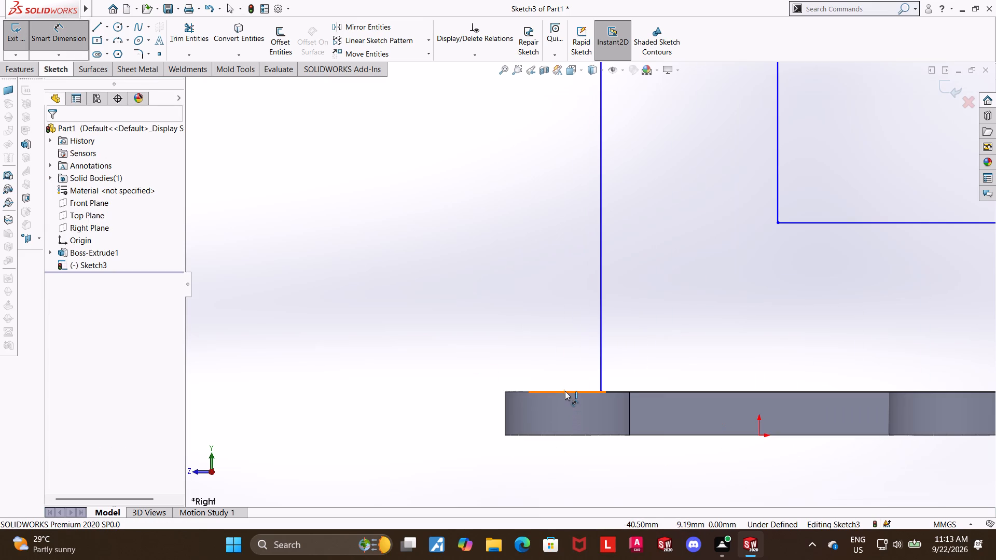
scroll(559, 425, "up", 3)
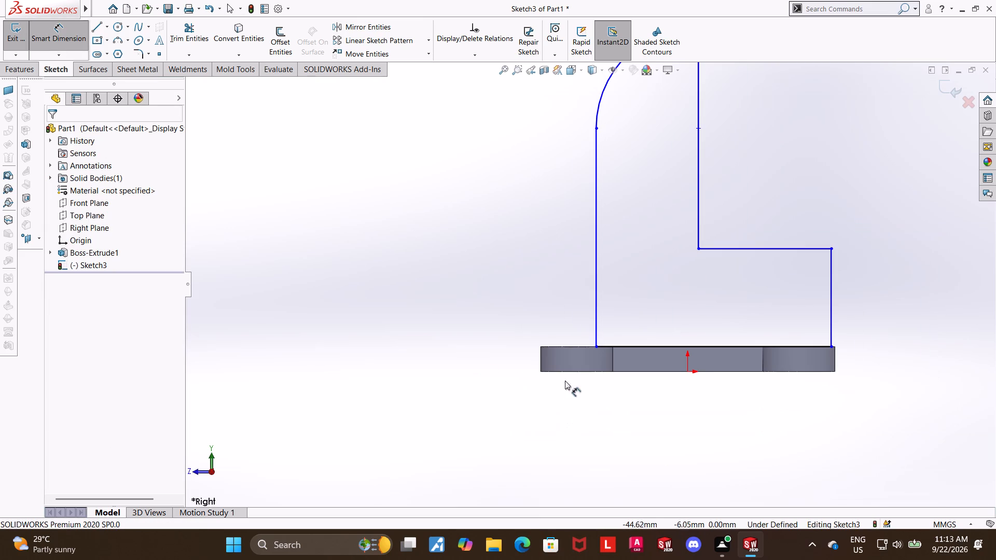
scroll(707, 277, "up", 3)
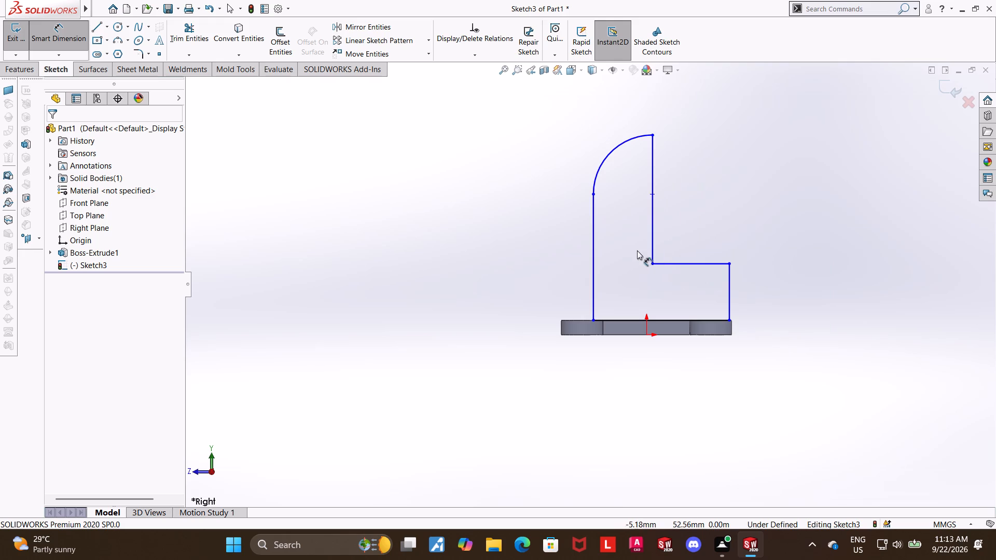
scroll(634, 250, "down", 5)
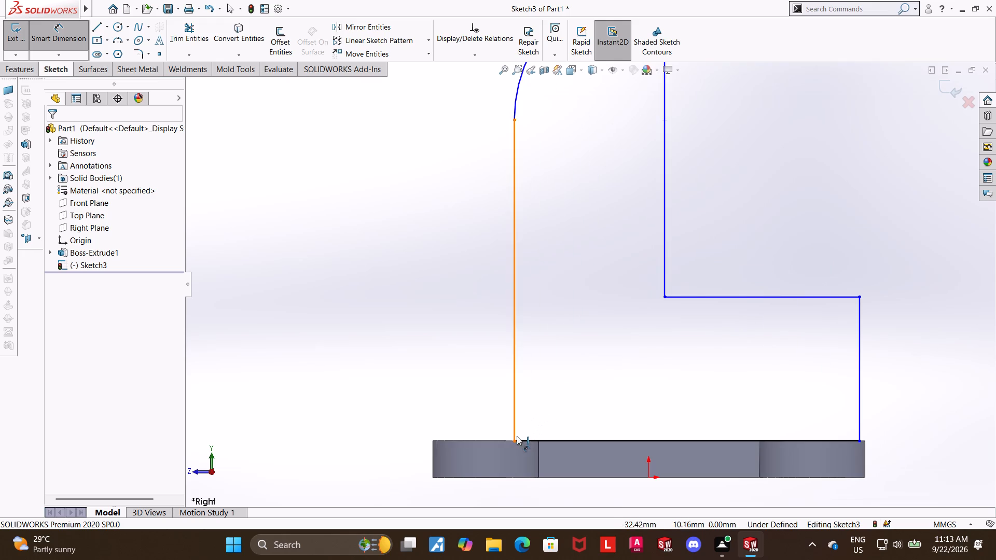
left_click(515, 405)
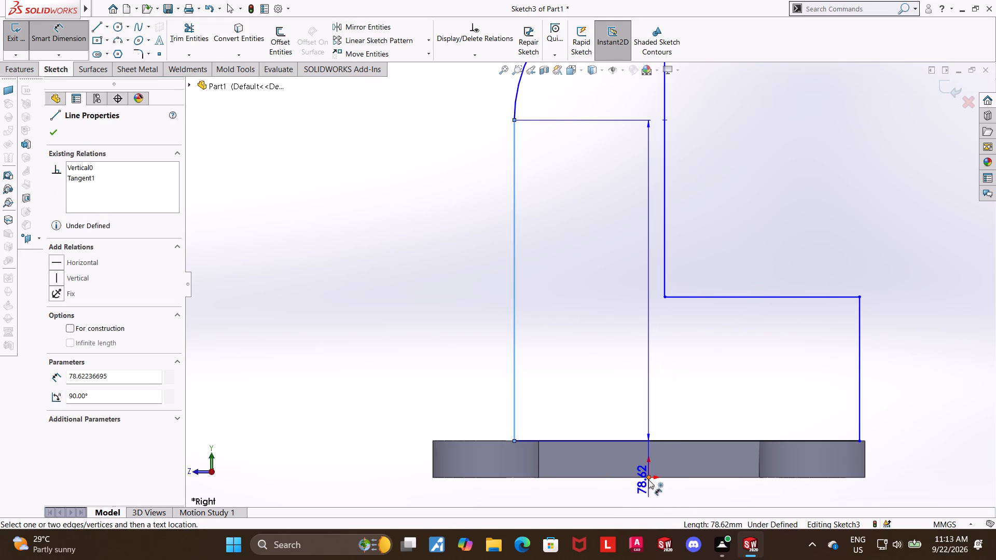
left_click(648, 479)
scroll(594, 471, "up", 2)
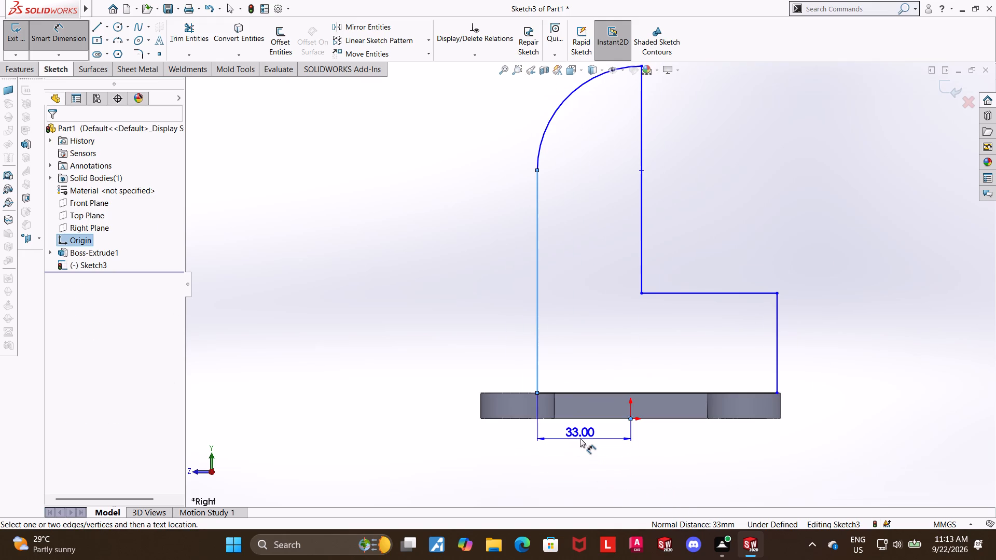
left_click(580, 438)
type("30")
key("Return")
key("Escape")
key("Escape")
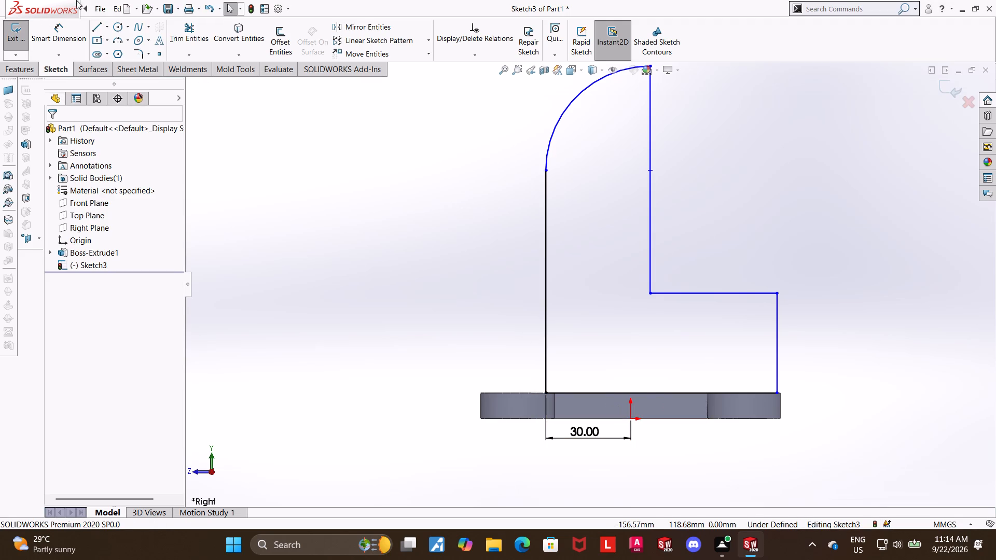
Dimension the profile's short outer vertical line on the stepped side 30 mm horizontally from the origin.
left_click(56, 35)
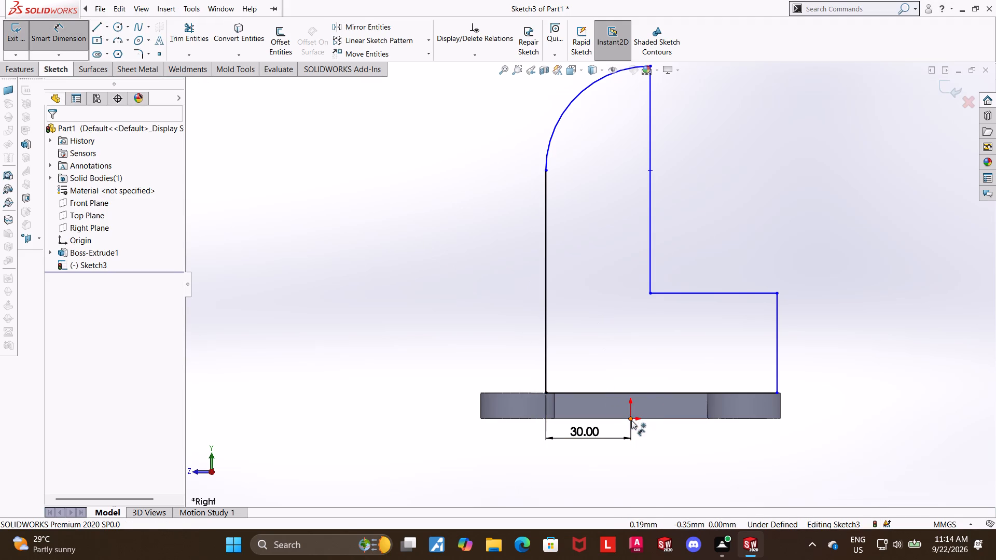
left_click(631, 420)
left_click(778, 353)
left_click(694, 442)
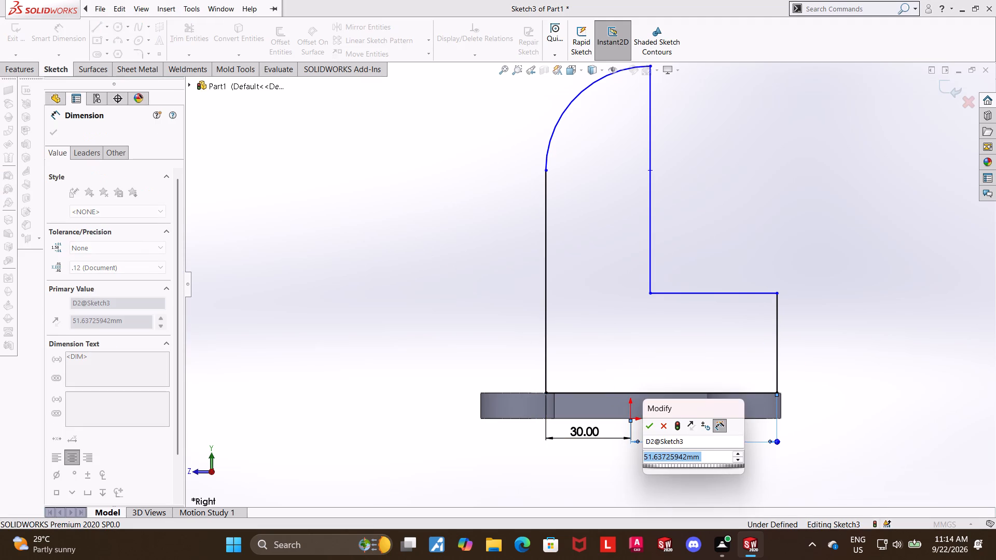
type("30")
key("Return")
key("Escape")
key("Escape")
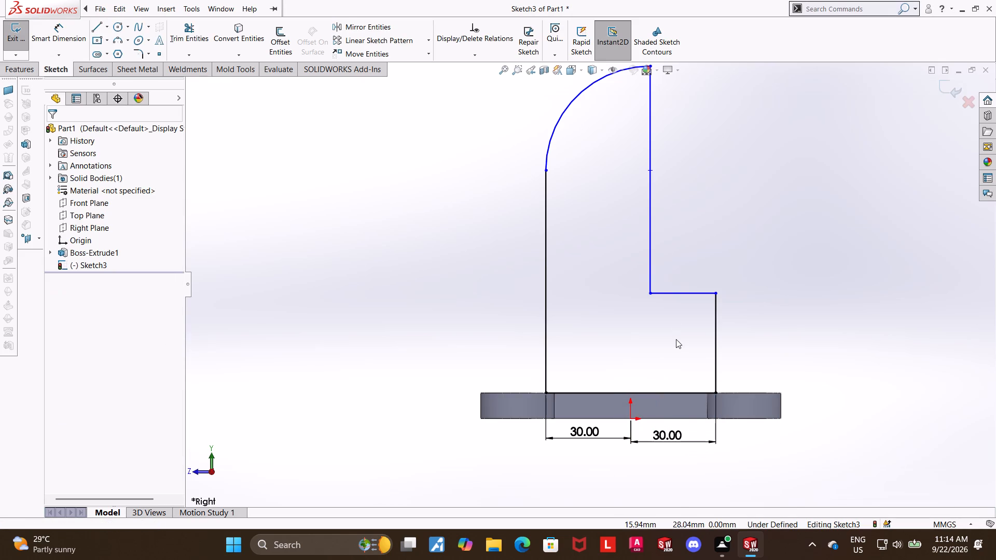
Dimension the horizontal distance between the quarter arc's centre and its start point on the long outer line as 30 mm.
scroll(662, 286, "up", 4)
scroll(656, 195, "down", 3)
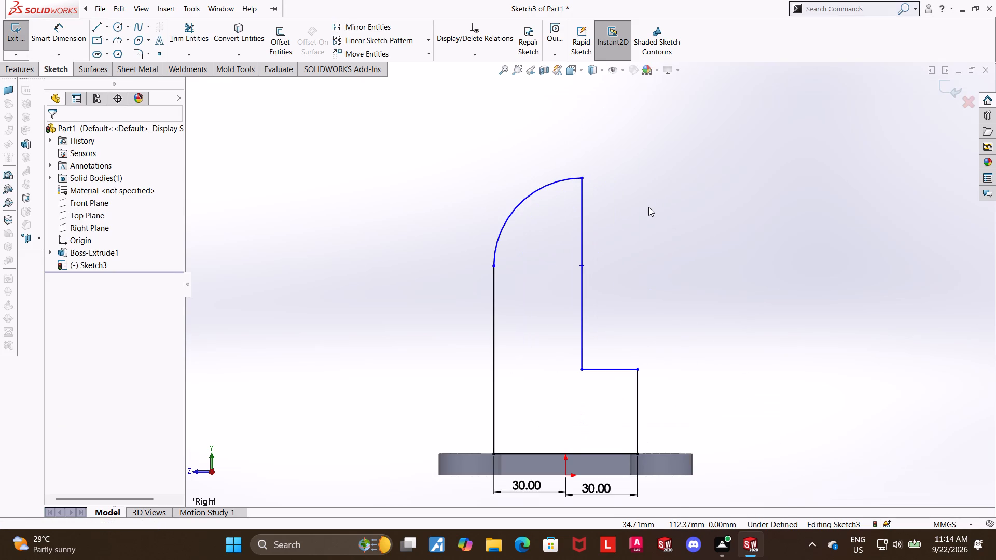
left_click(52, 31)
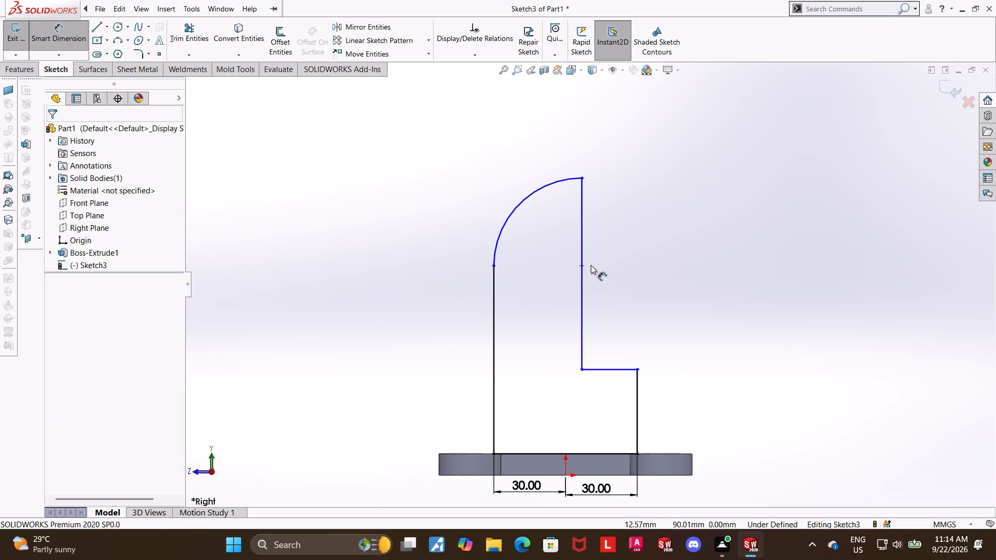
left_click(581, 267)
left_click(495, 267)
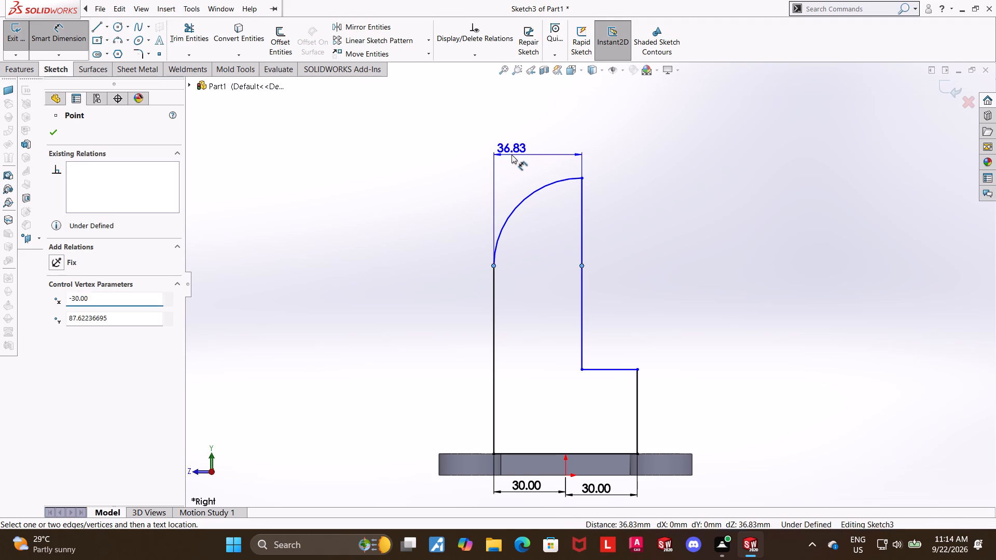
left_click(511, 155)
type("30")
key("Return")
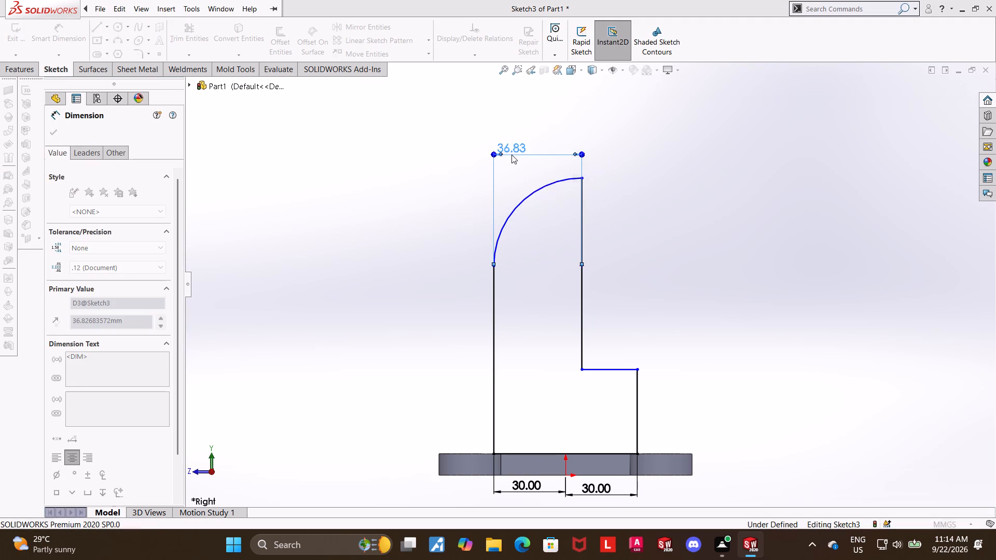
key("Escape")
key("Escape")
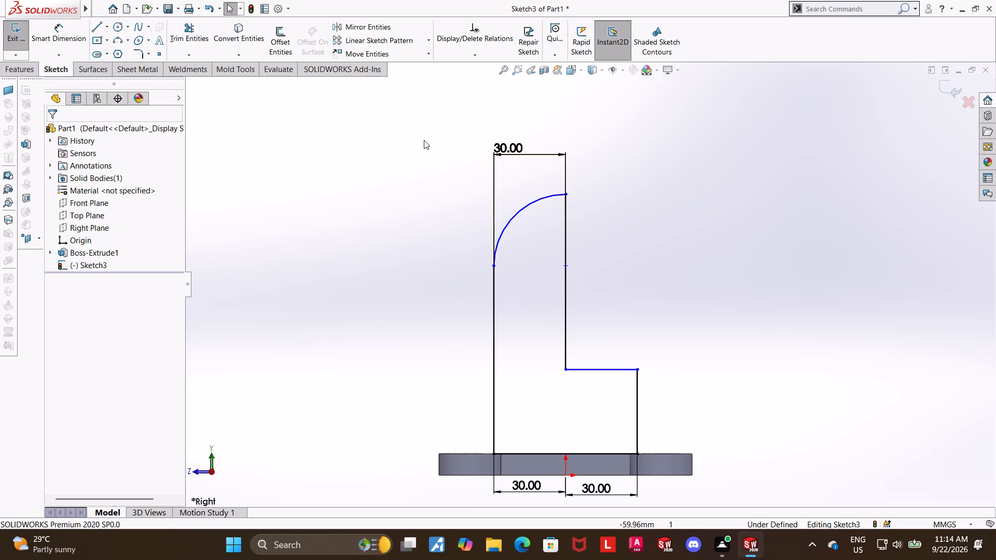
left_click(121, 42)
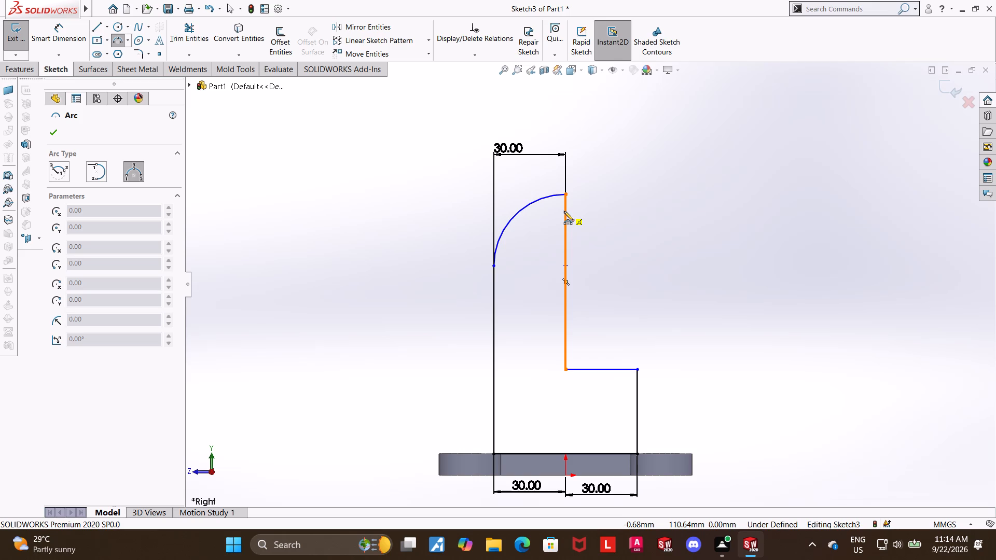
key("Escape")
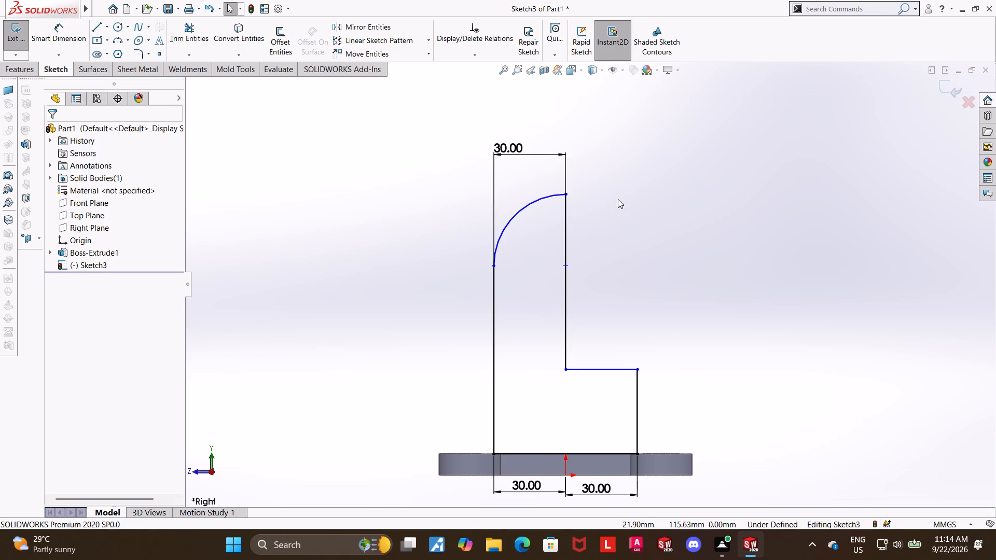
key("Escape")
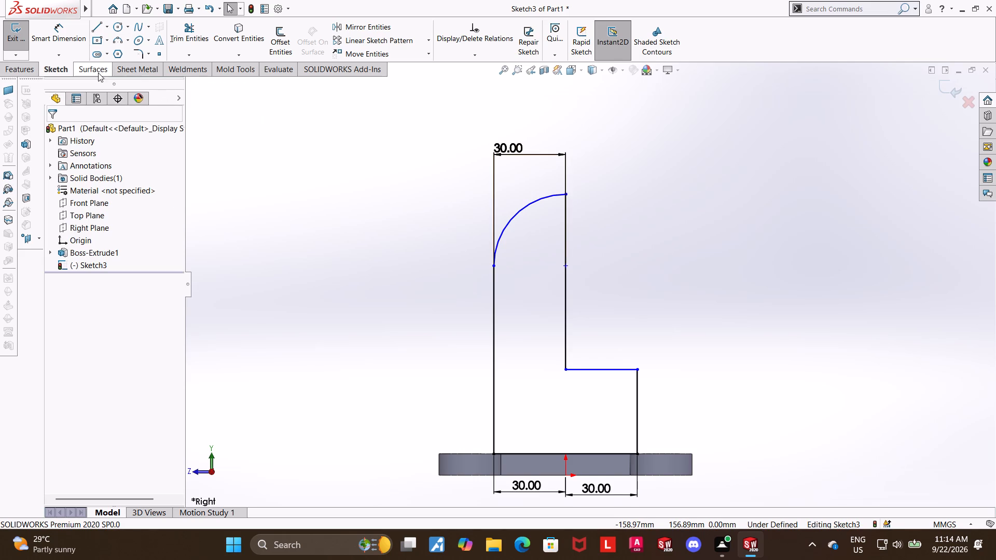
Dimension the step's horizontal line 36 mm above the profile's base line.
left_click(53, 32)
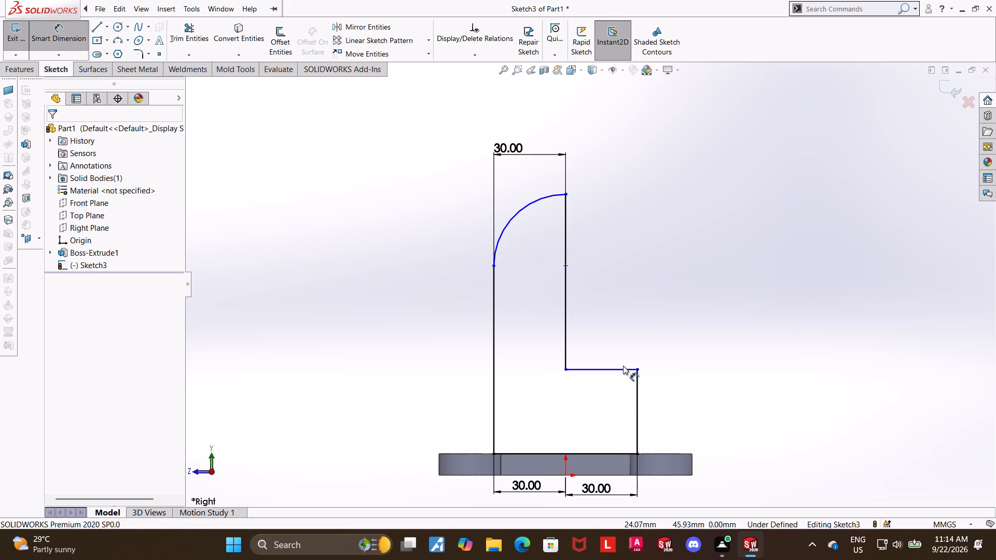
left_click(623, 366)
left_click(620, 367)
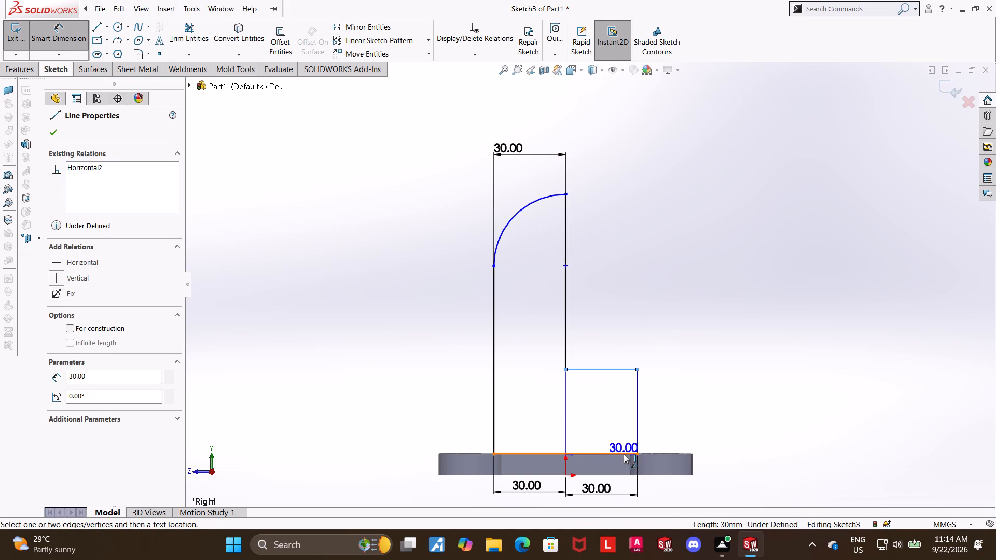
left_click(624, 454)
left_click(729, 427)
type("36")
key("Return")
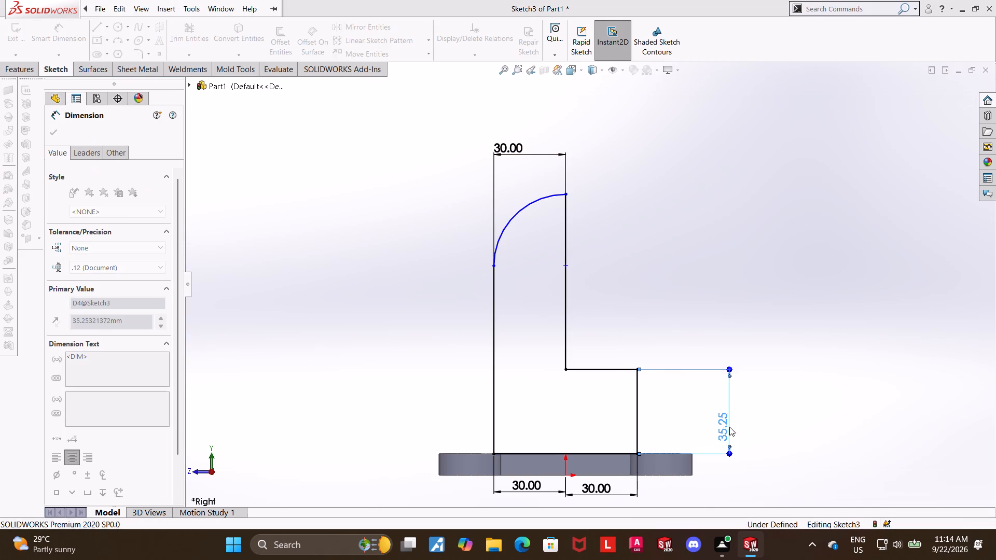
key("Escape")
key("Escape")
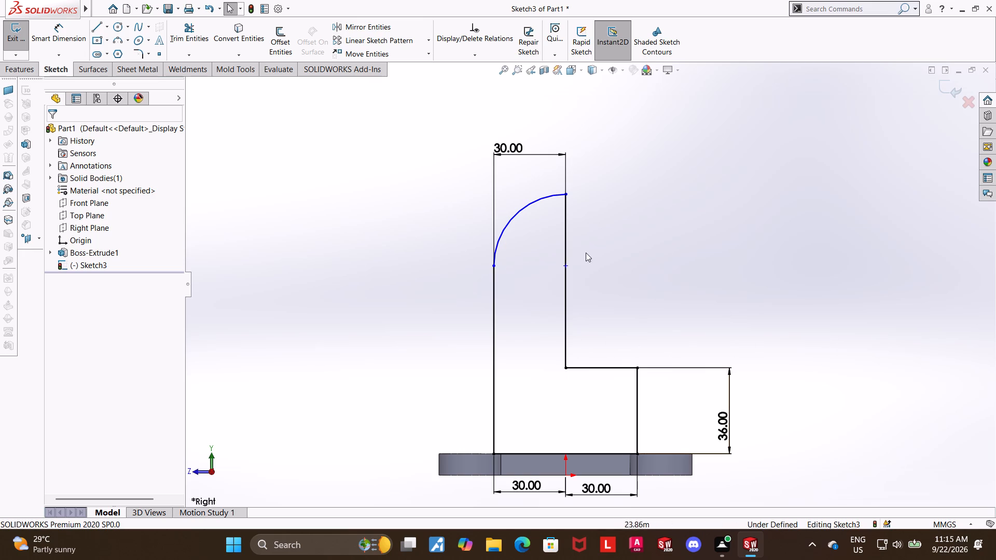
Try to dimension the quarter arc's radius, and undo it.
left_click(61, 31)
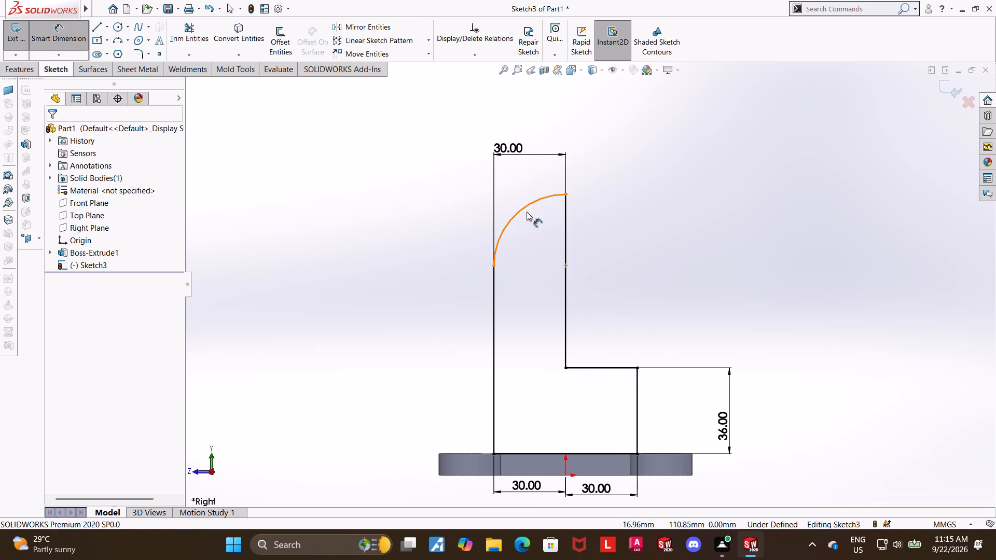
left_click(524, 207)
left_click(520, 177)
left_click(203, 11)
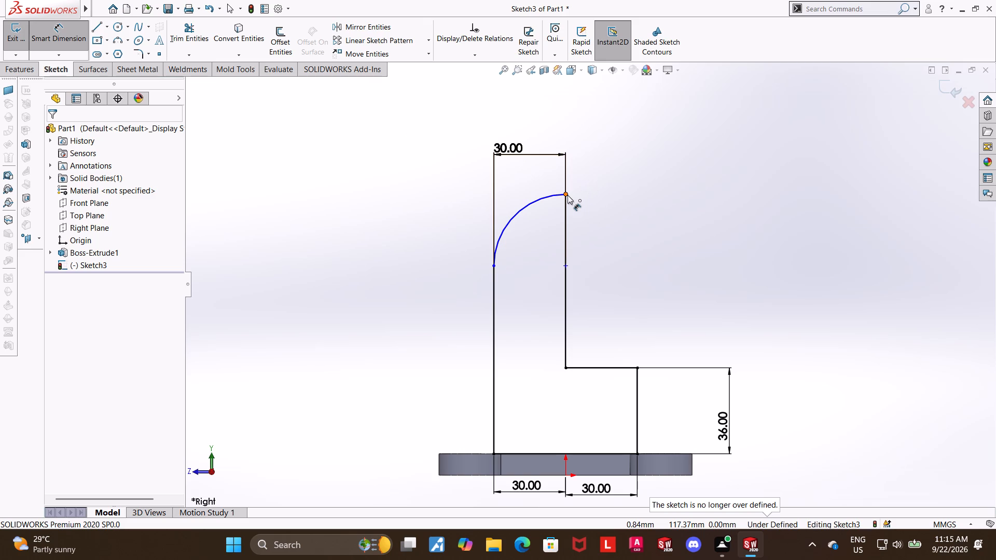
Dimension the quarter arc's centre 36+80 mm above the profile's base line and exit the sketch.
left_click(567, 265)
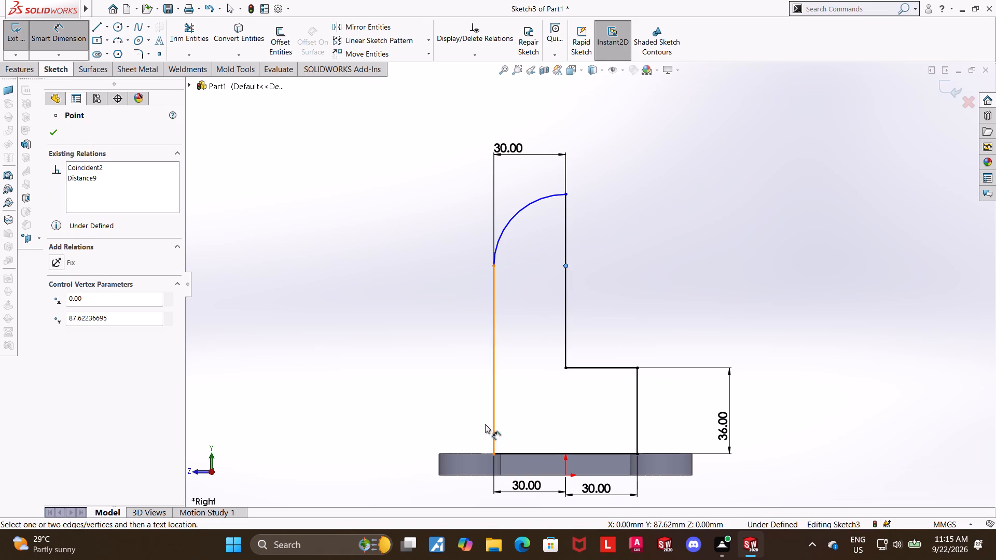
double_click(504, 454)
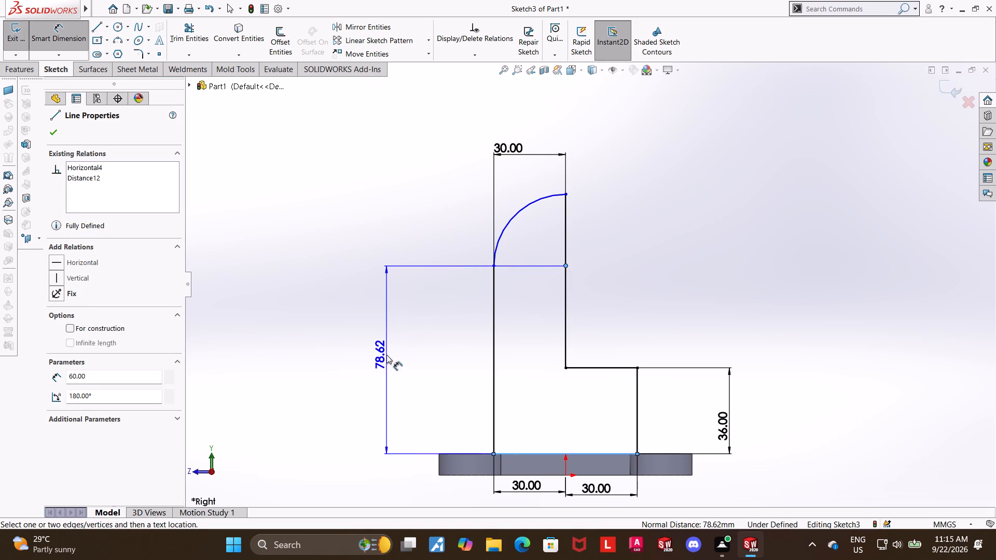
left_click(386, 355)
type("36+")
type("80")
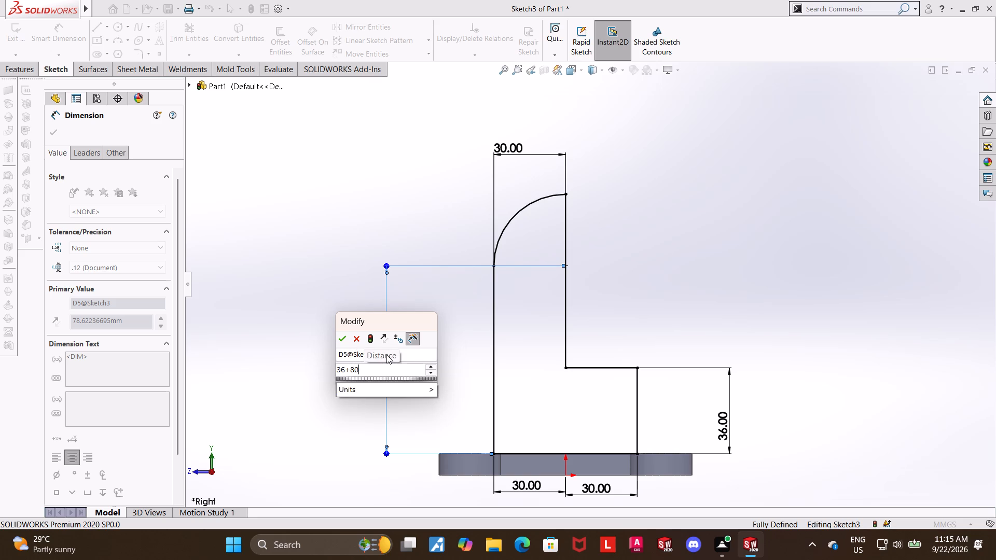
key("Return")
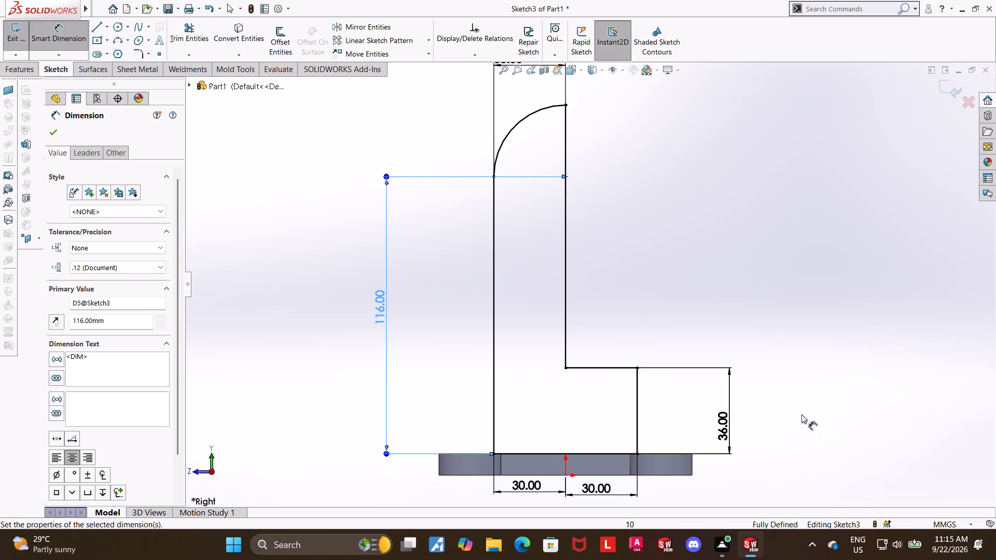
scroll(731, 373, "up", 2)
scroll(690, 276, "down", 1)
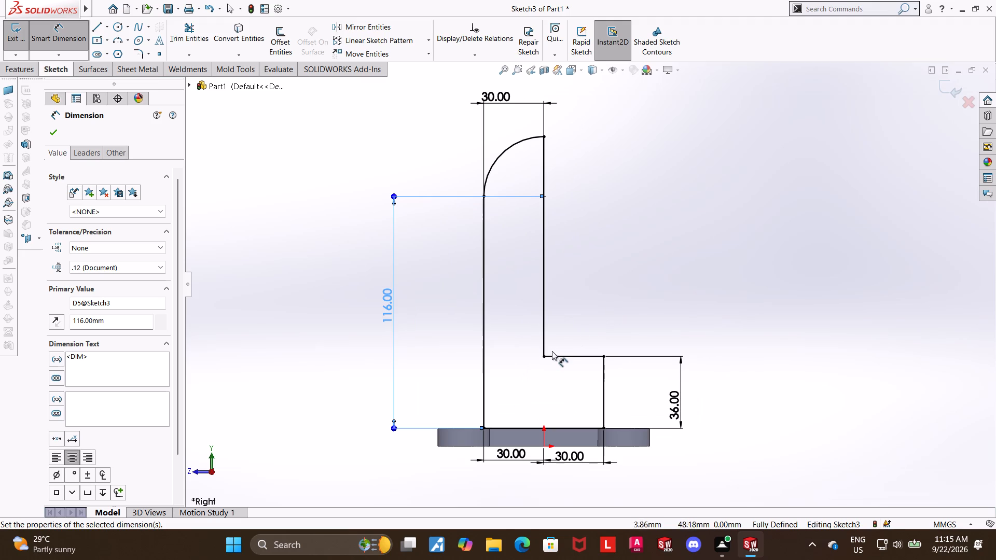
left_click(790, 344)
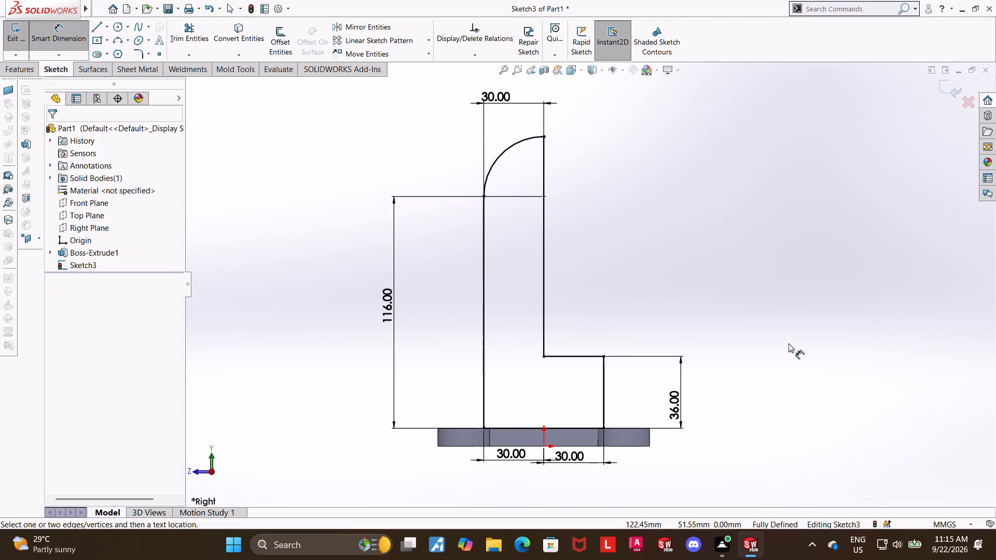
left_click(949, 97)
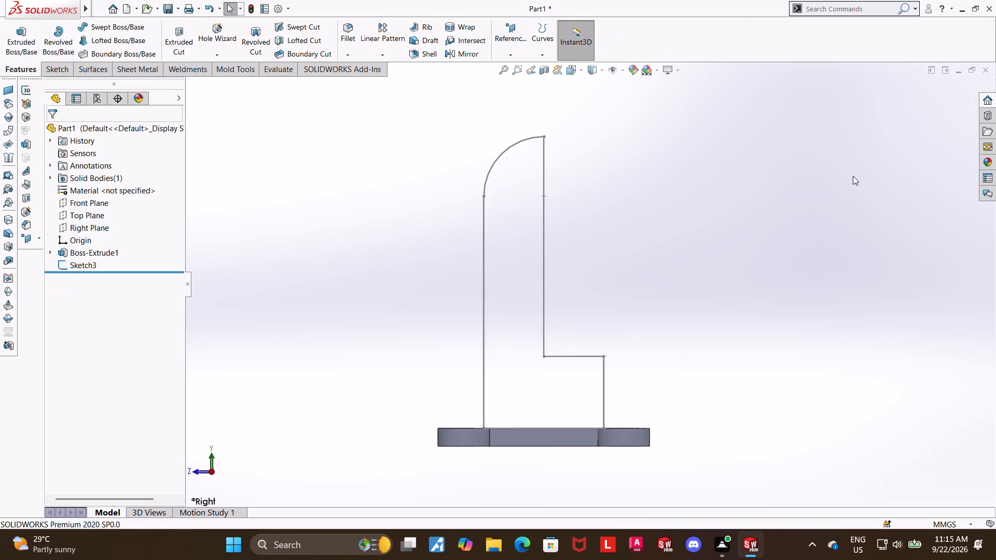
Extrude the stepped profile sketch as a boss with a Mid Plane depth of 60 mm, merged with the plate.
middle_click_drag(839, 185, 783, 230)
scroll(783, 232, "up", 1)
left_click(25, 40)
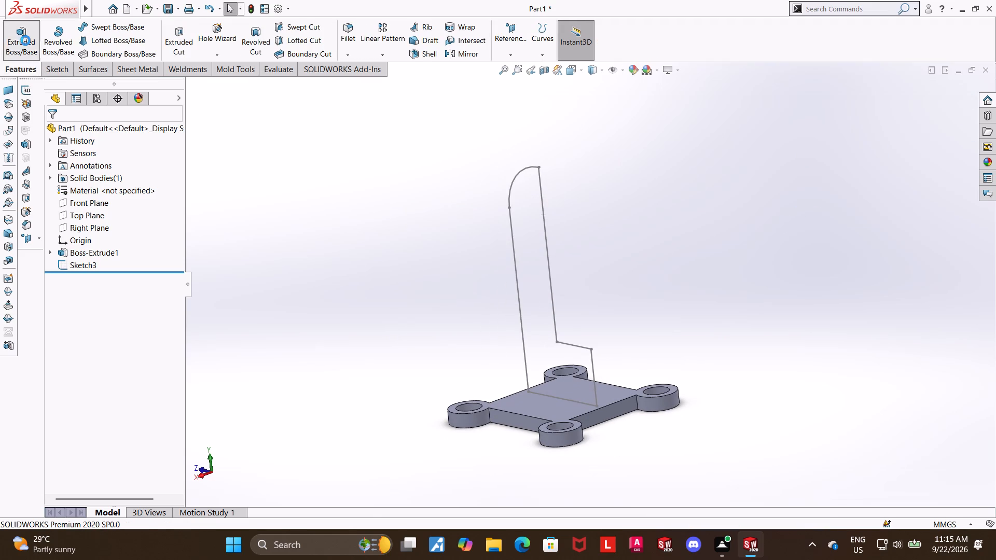
left_click(193, 85)
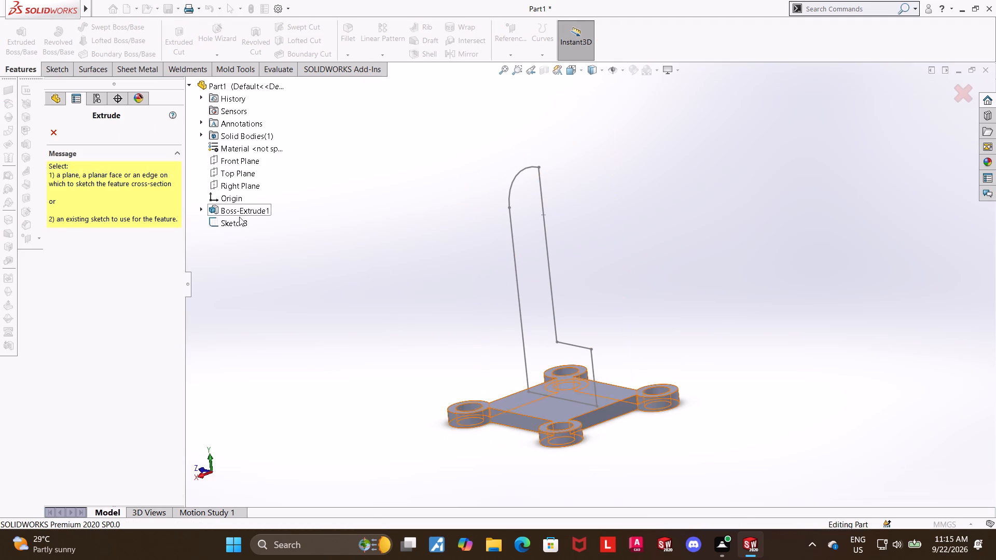
left_click(238, 222)
left_click(87, 206)
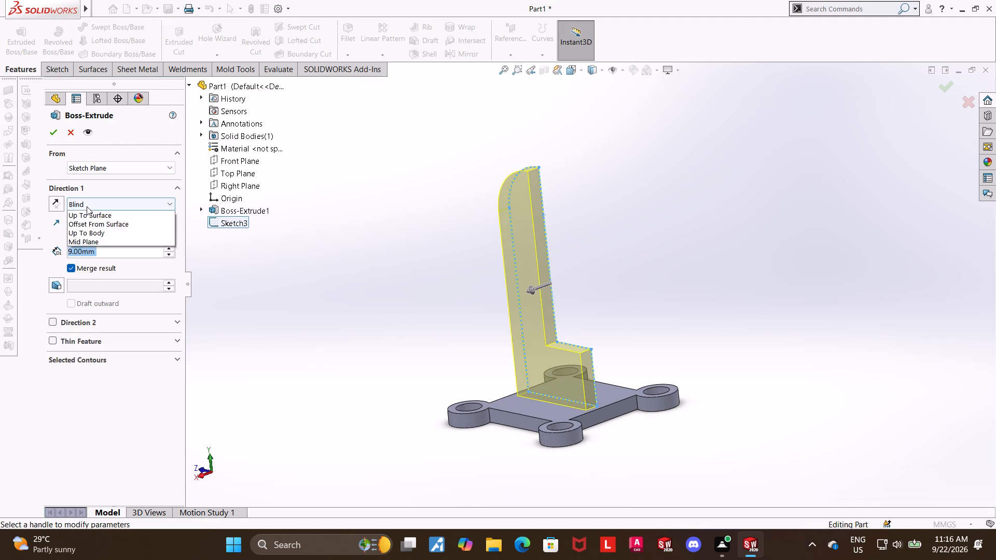
left_click(98, 269)
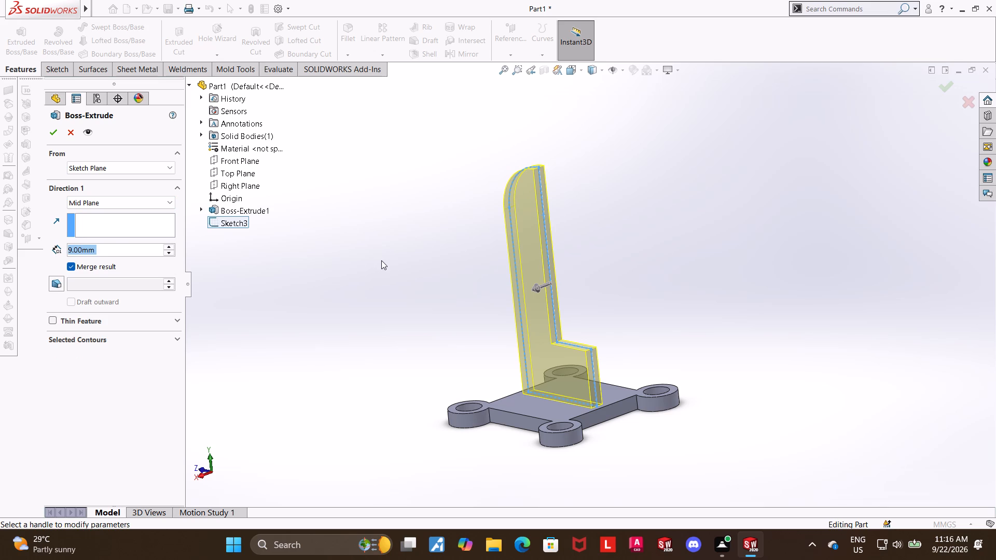
type("60")
key("Return")
left_click(49, 137)
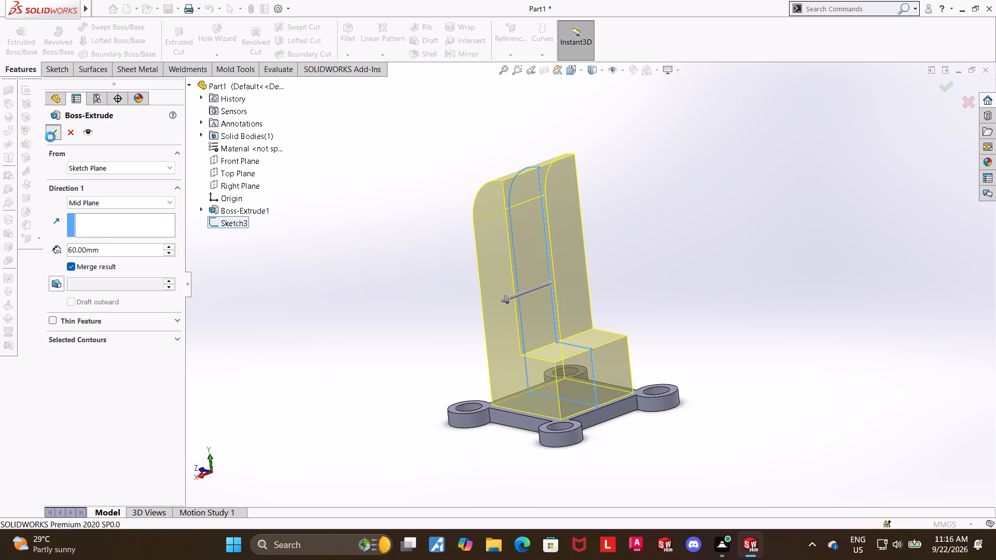
left_click(304, 268)
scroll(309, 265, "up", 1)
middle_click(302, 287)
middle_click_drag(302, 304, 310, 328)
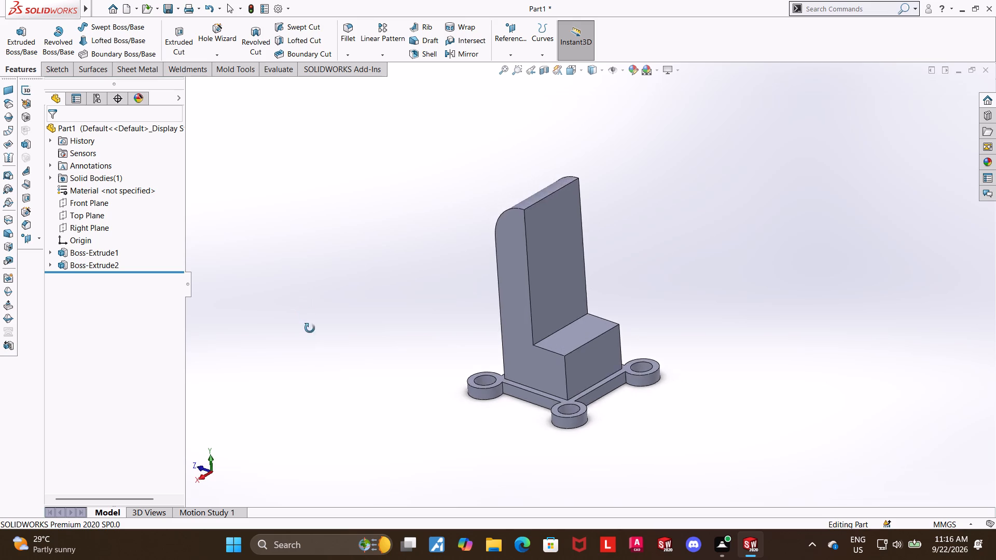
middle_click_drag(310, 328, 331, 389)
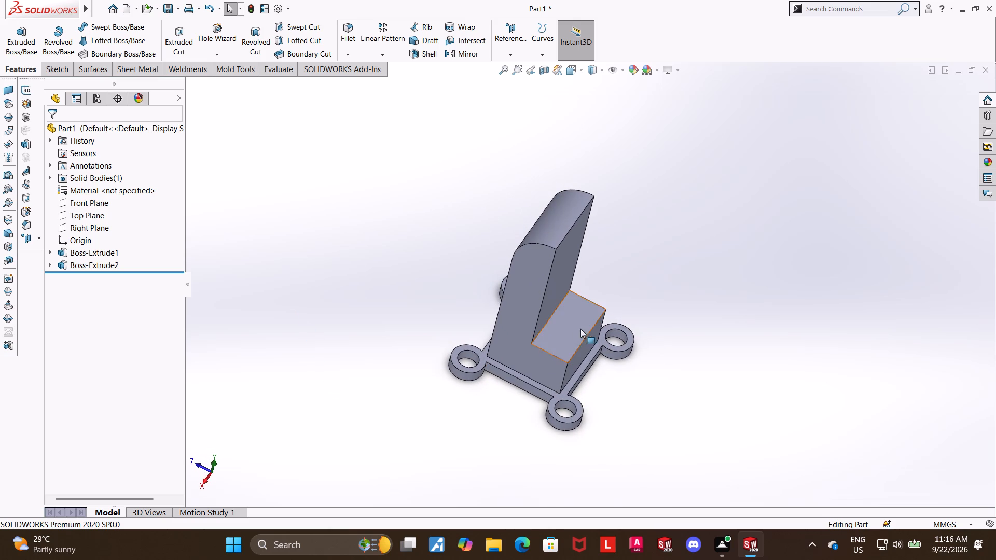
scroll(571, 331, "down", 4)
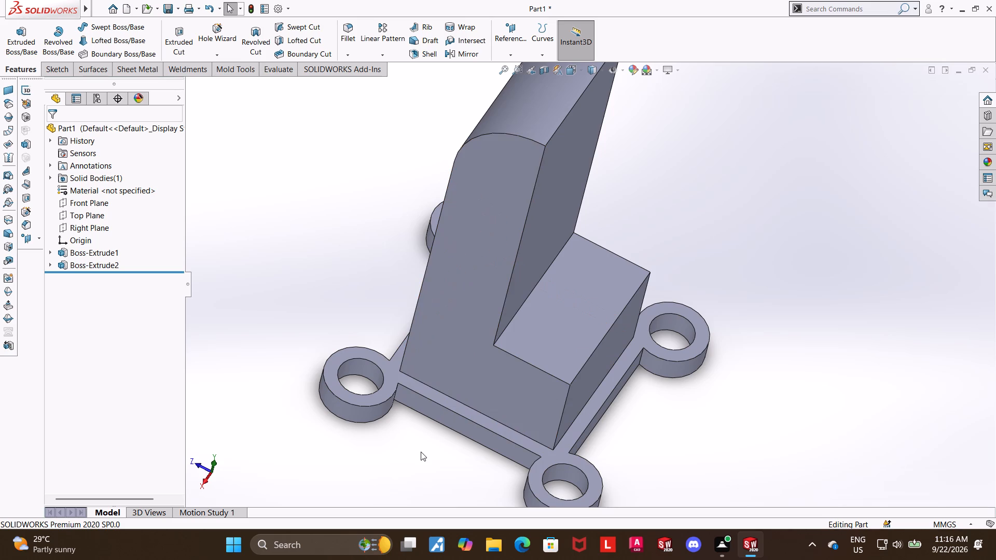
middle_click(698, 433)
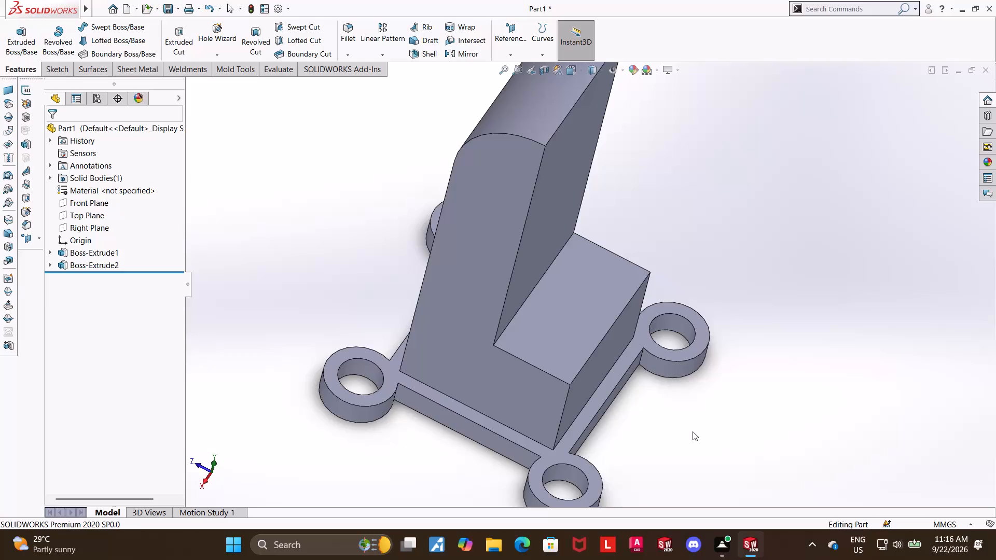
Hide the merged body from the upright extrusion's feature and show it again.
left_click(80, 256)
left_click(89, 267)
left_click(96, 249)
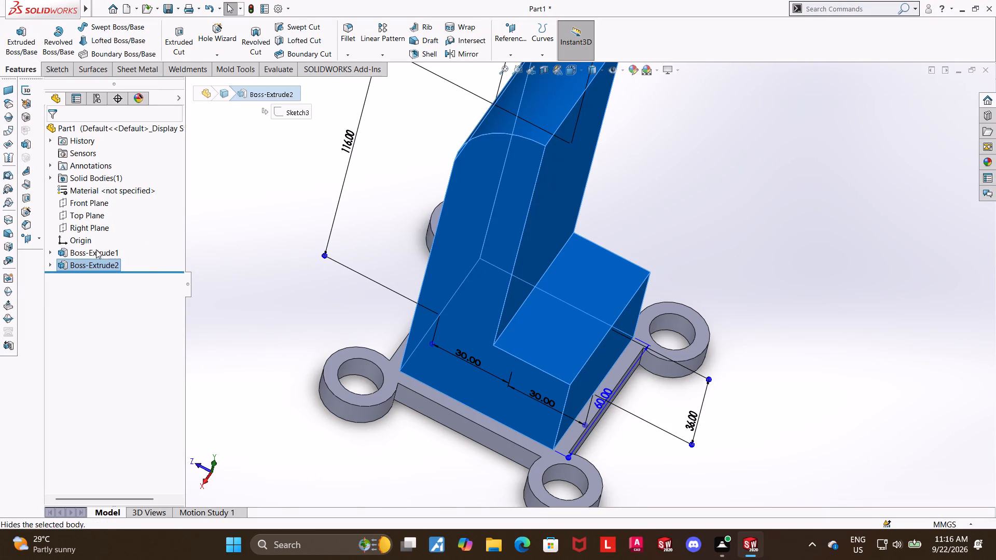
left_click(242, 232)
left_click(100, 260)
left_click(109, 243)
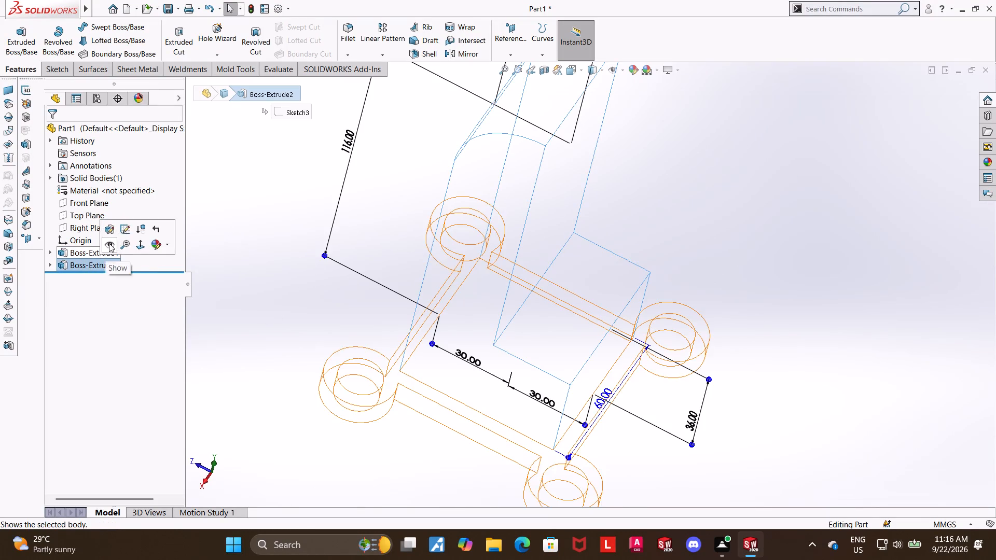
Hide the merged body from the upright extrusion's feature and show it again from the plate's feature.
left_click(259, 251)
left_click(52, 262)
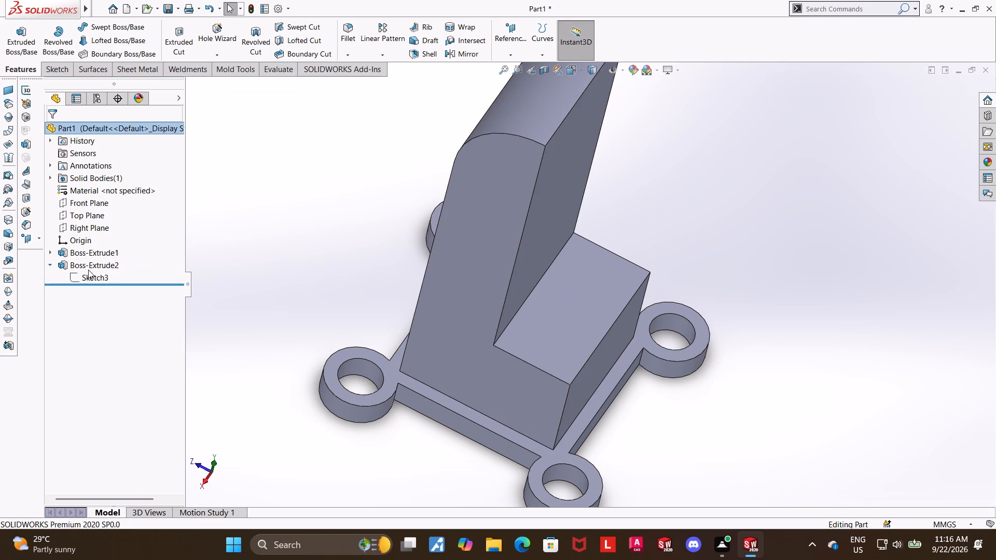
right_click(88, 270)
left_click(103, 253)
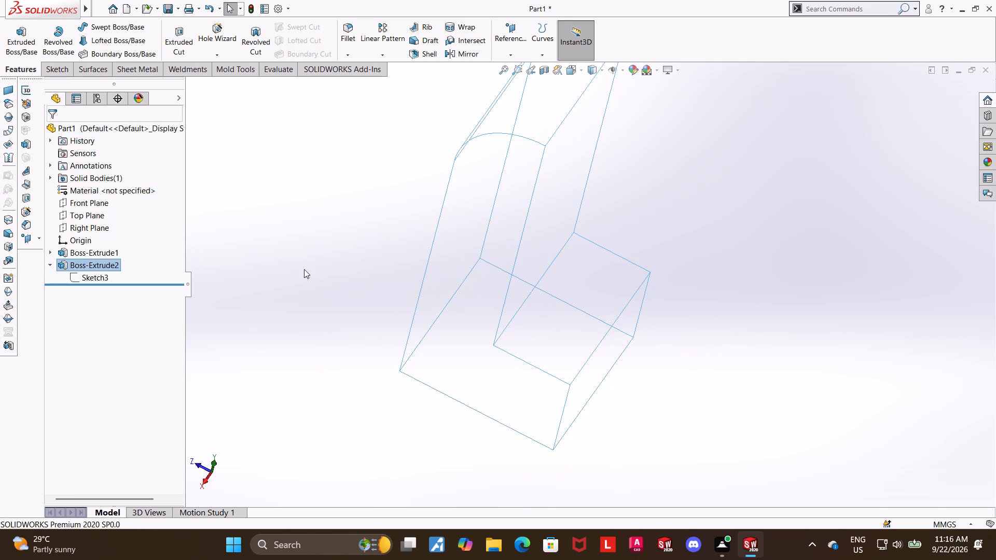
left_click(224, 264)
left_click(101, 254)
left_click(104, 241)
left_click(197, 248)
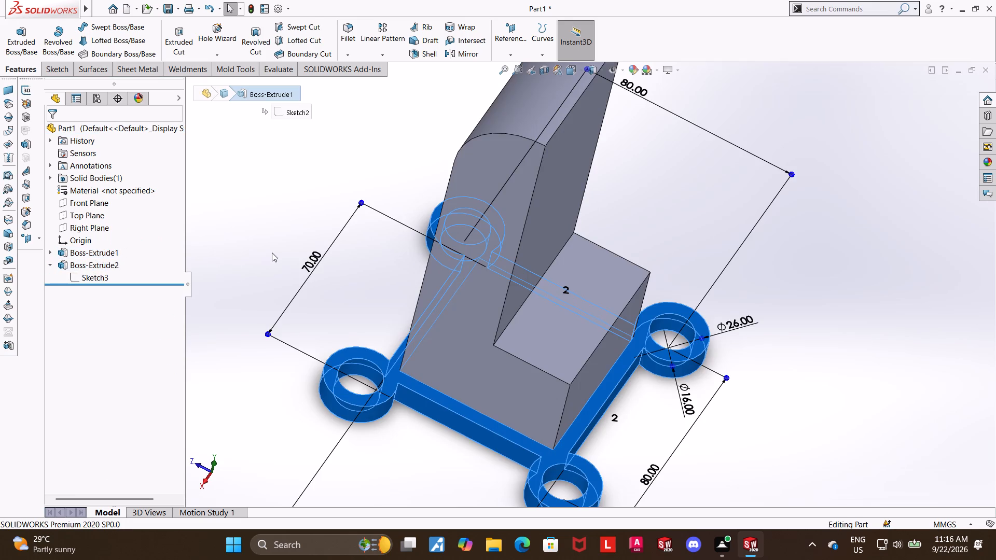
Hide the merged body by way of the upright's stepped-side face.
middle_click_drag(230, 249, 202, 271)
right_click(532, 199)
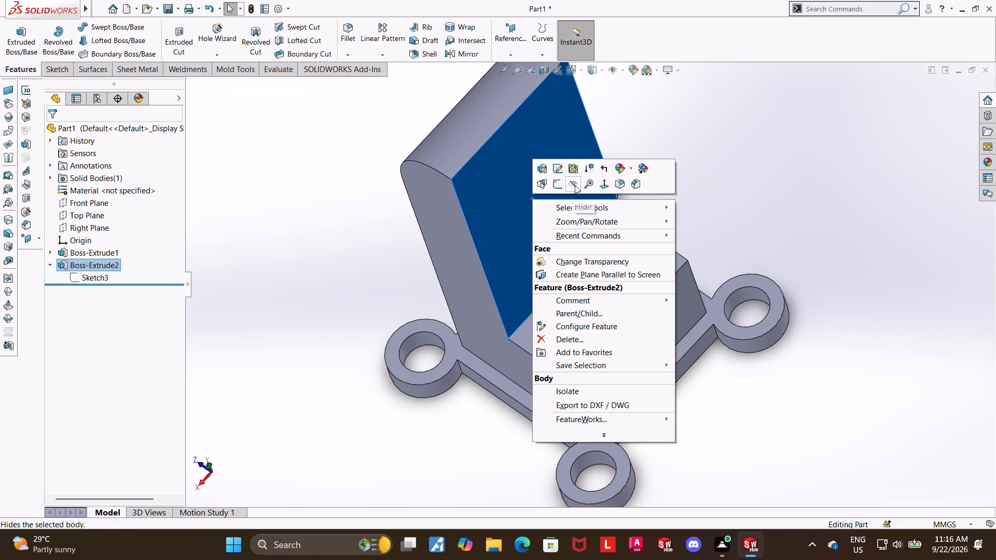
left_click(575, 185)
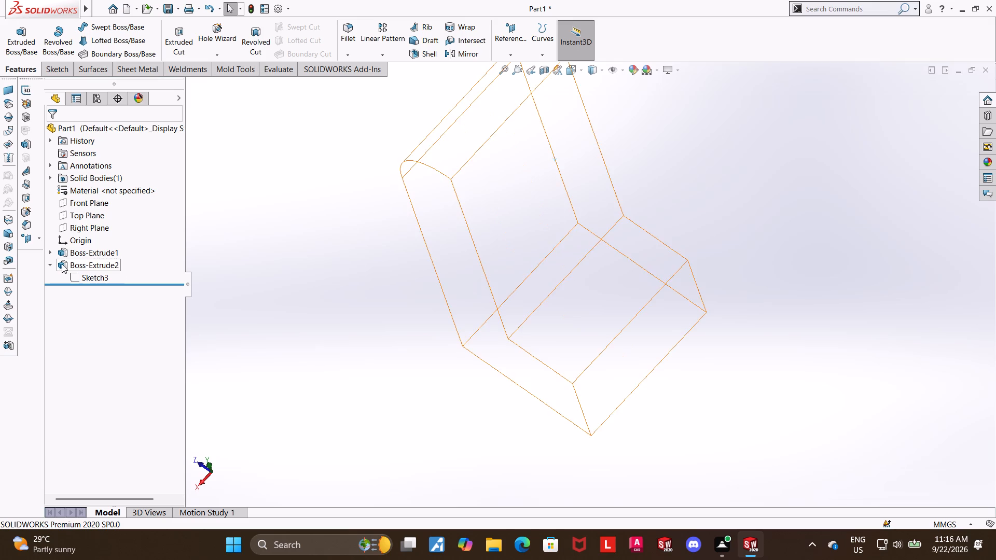
Edit the upright extrusion and turn off Merge result so it becomes a separate body from the plate.
left_click(52, 265)
left_click(82, 261)
left_click(91, 230)
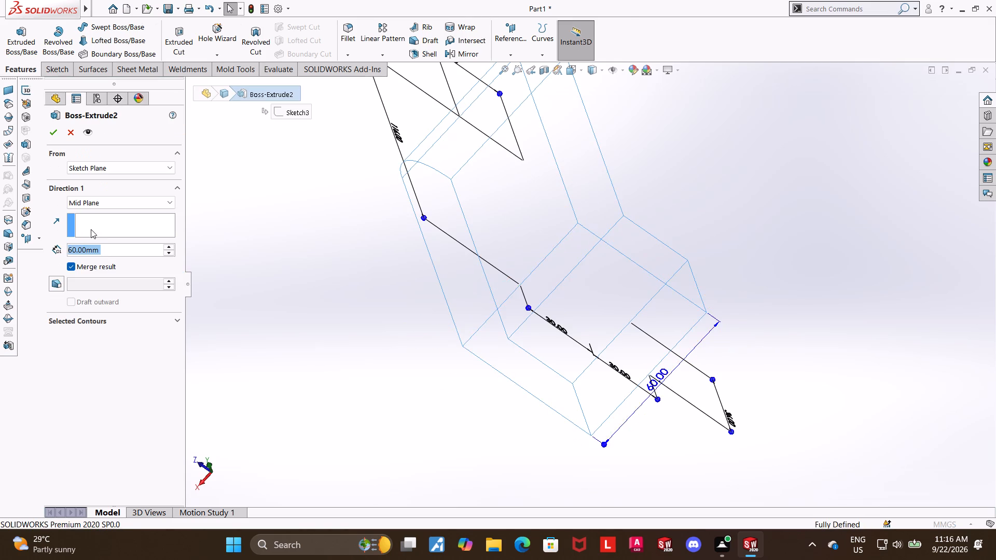
left_click(67, 264)
left_click(50, 133)
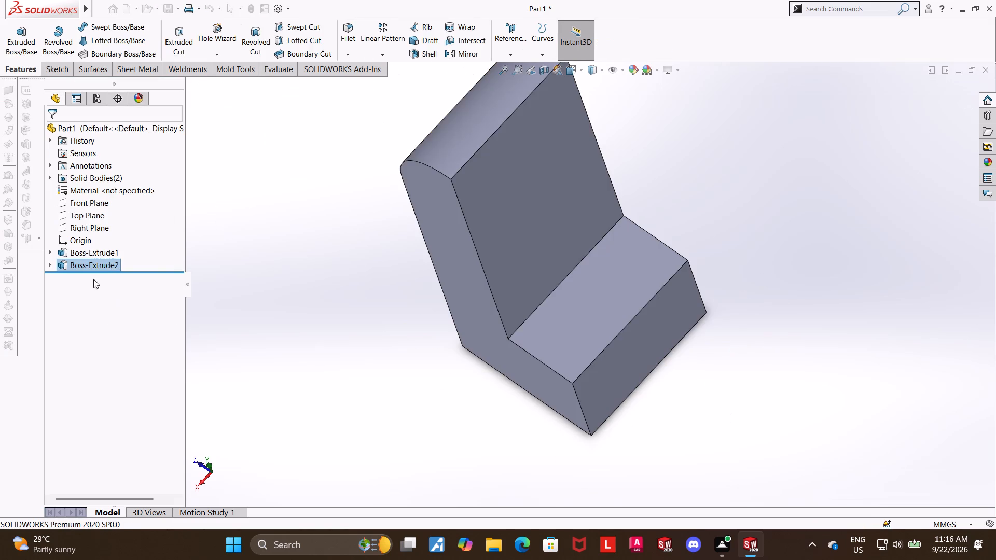
Swap the body visibility by hiding the upright body and showing the plate body.
left_click(96, 260)
left_click(104, 239)
left_click(187, 264)
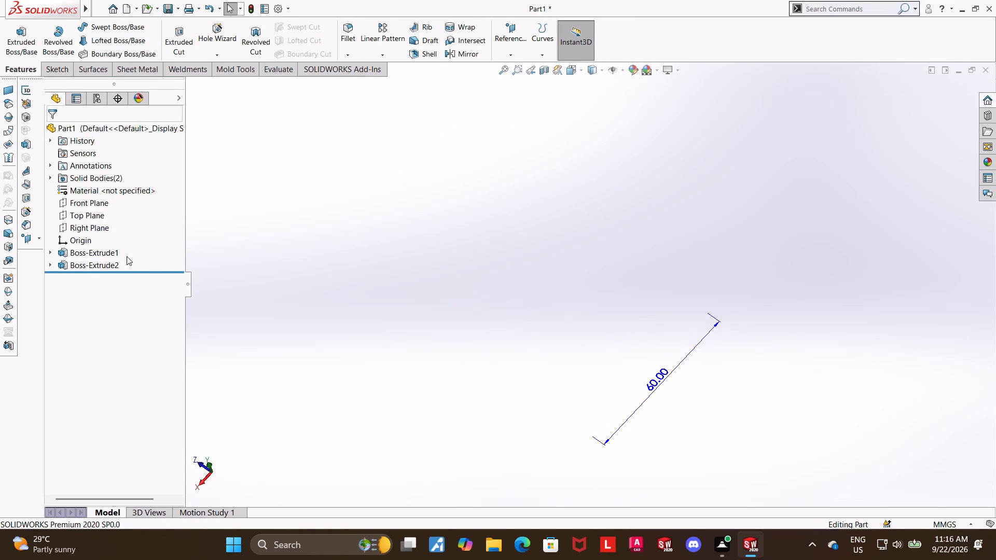
left_click(84, 247)
left_click(94, 231)
left_click(249, 254)
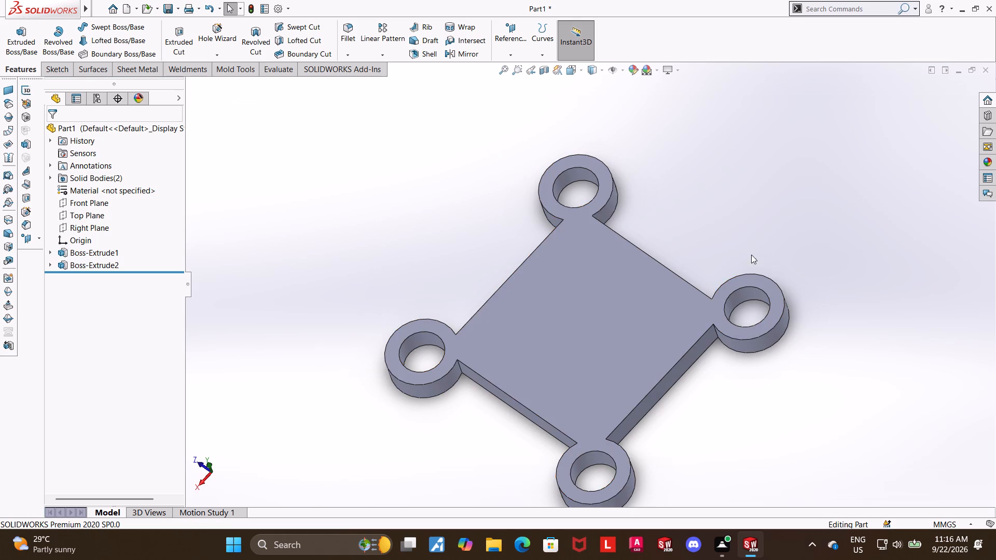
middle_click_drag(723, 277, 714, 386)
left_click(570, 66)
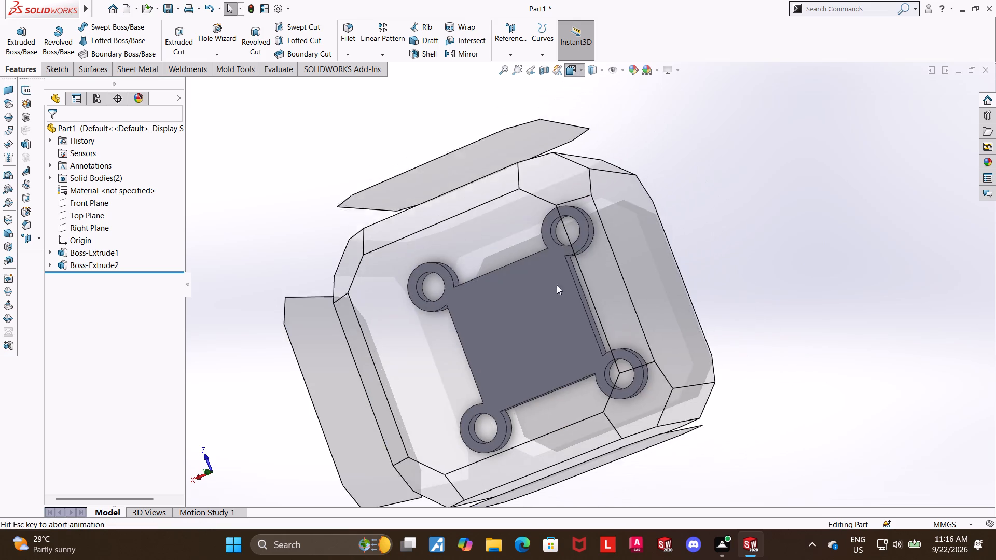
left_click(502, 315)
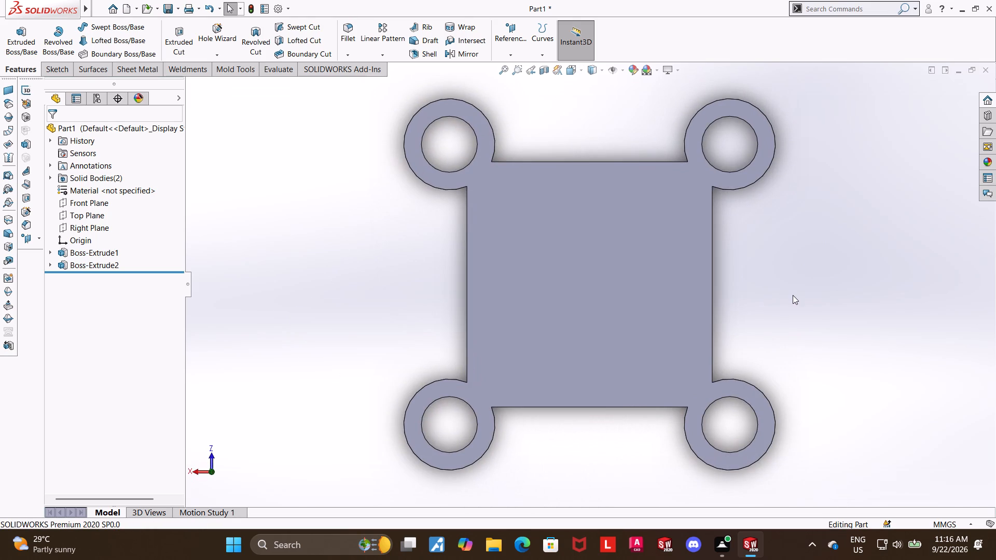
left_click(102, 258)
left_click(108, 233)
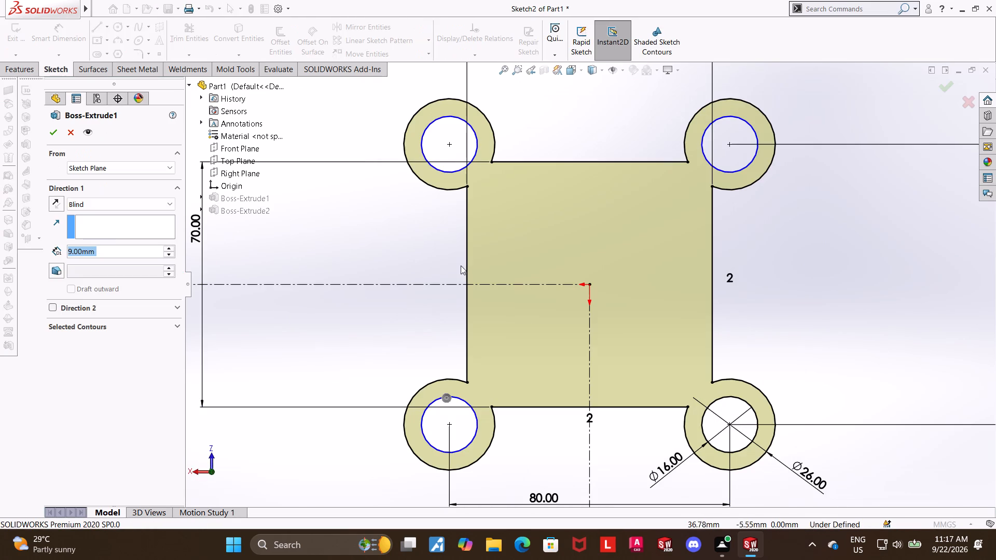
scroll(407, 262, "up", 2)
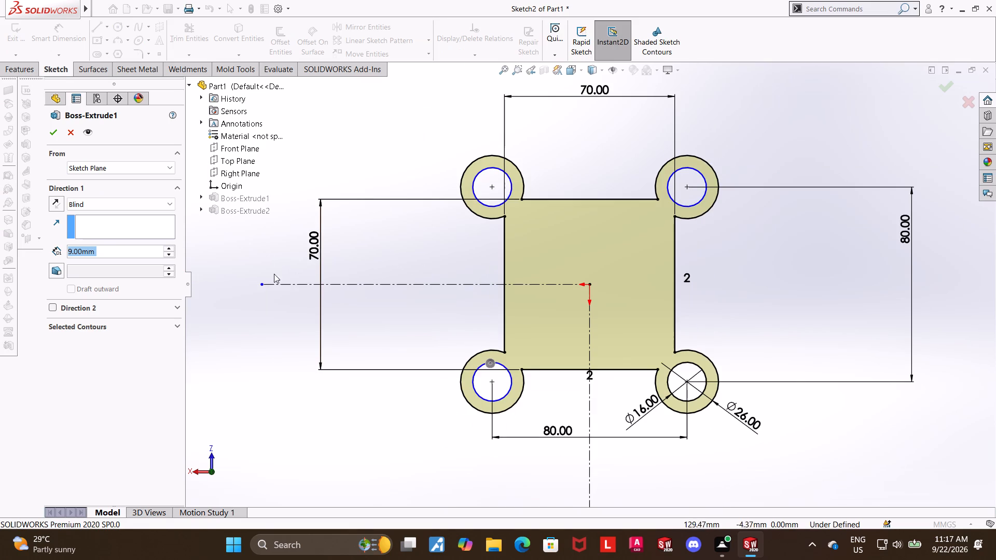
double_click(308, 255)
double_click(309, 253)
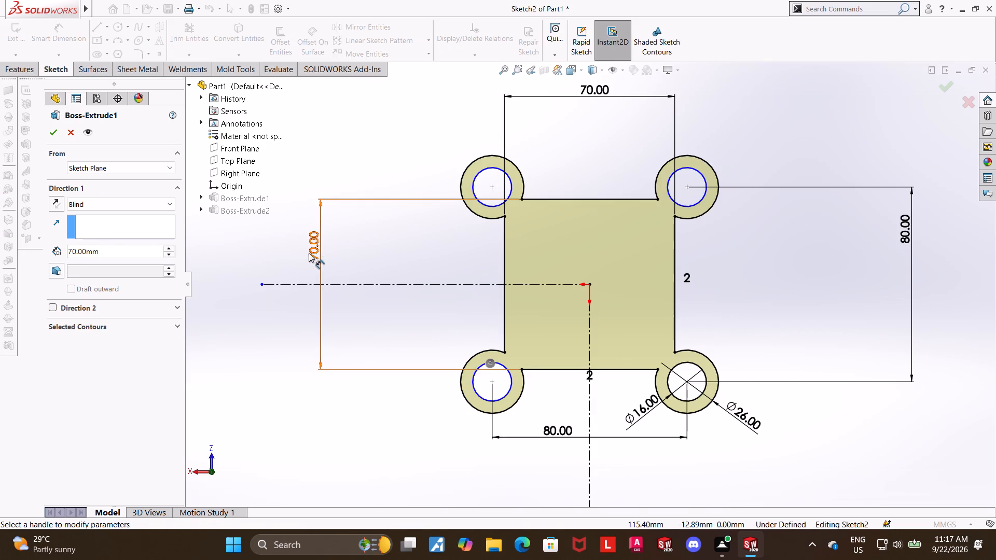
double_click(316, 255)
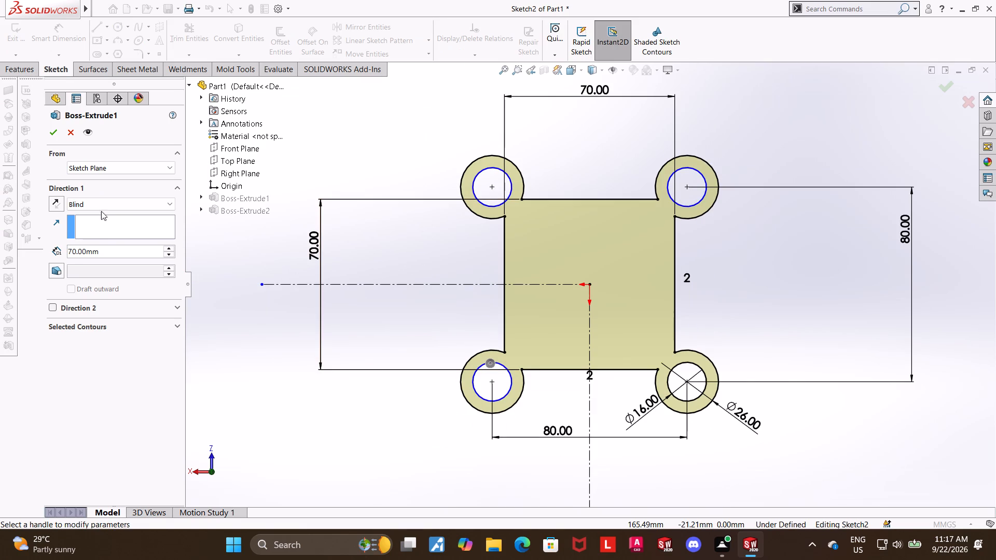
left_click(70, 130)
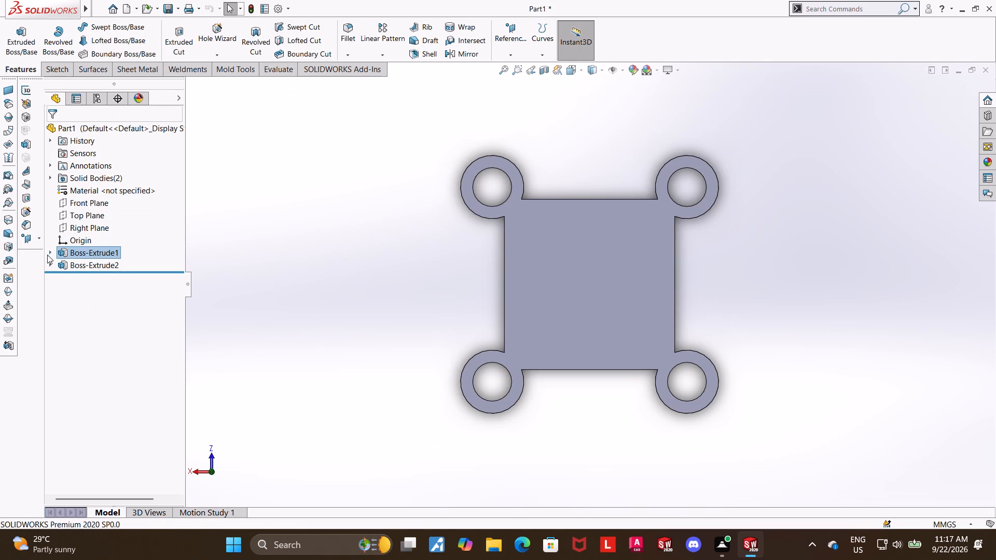
Open the plate's sketch and set the square's side length along Z to 75 mm.
left_click(48, 254)
left_click(86, 269)
left_click(97, 244)
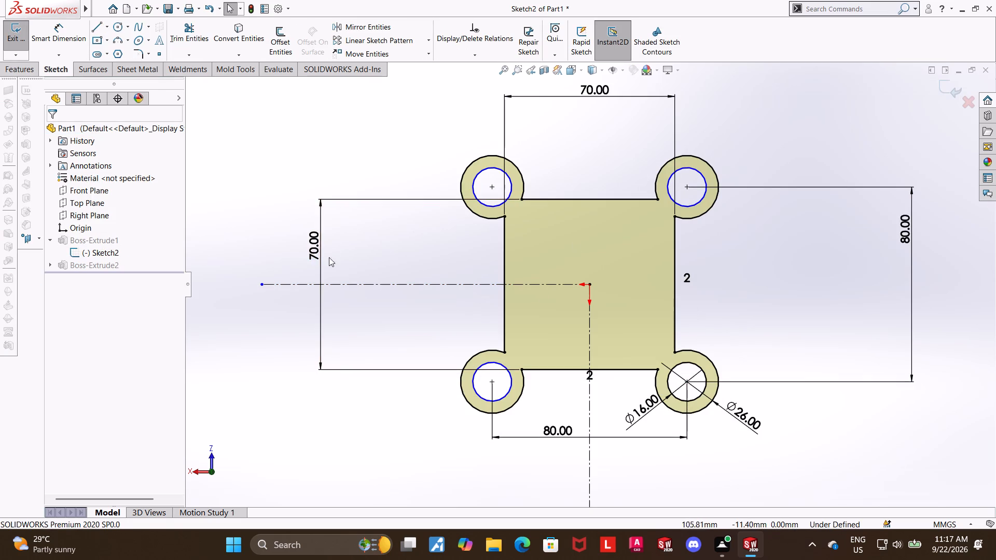
double_click(316, 248)
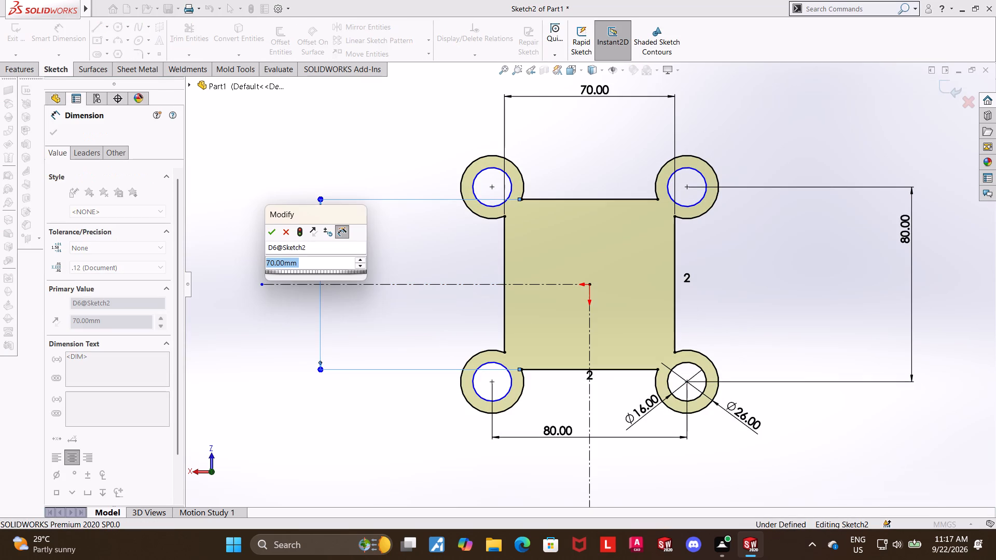
key("7")
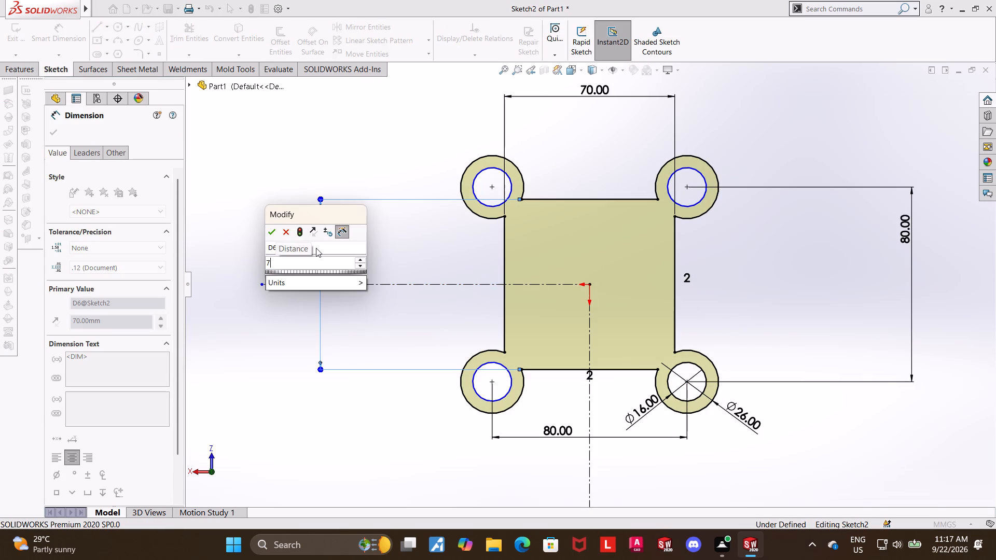
key("5")
key("Return")
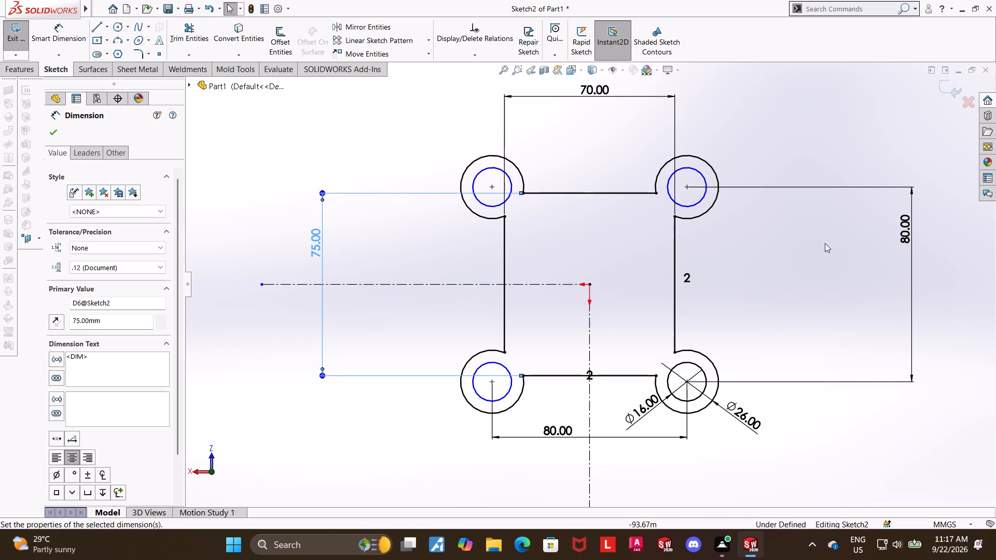
double_click(902, 235)
left_click(753, 107)
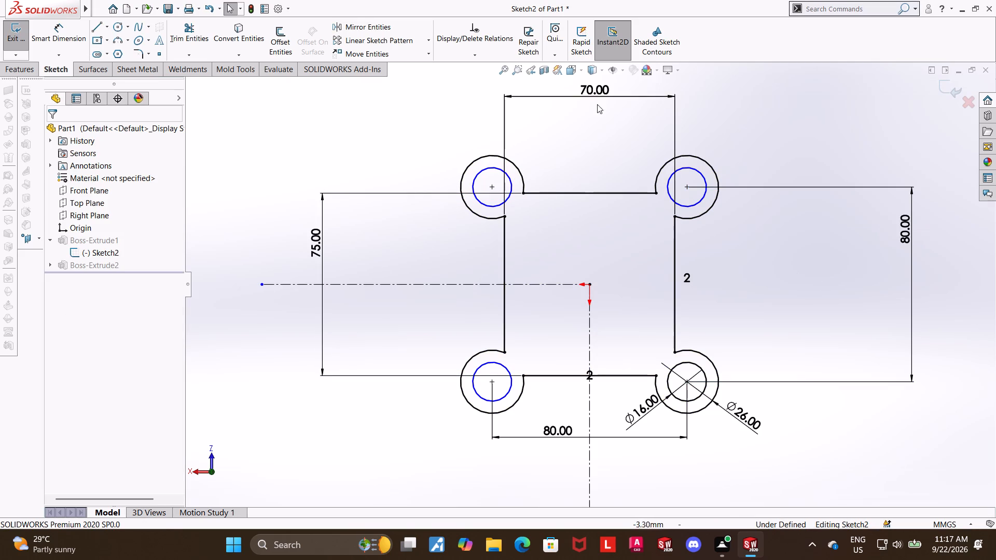
Set the plate square's side length along X to 75 mm and exit the sketch.
double_click(595, 96)
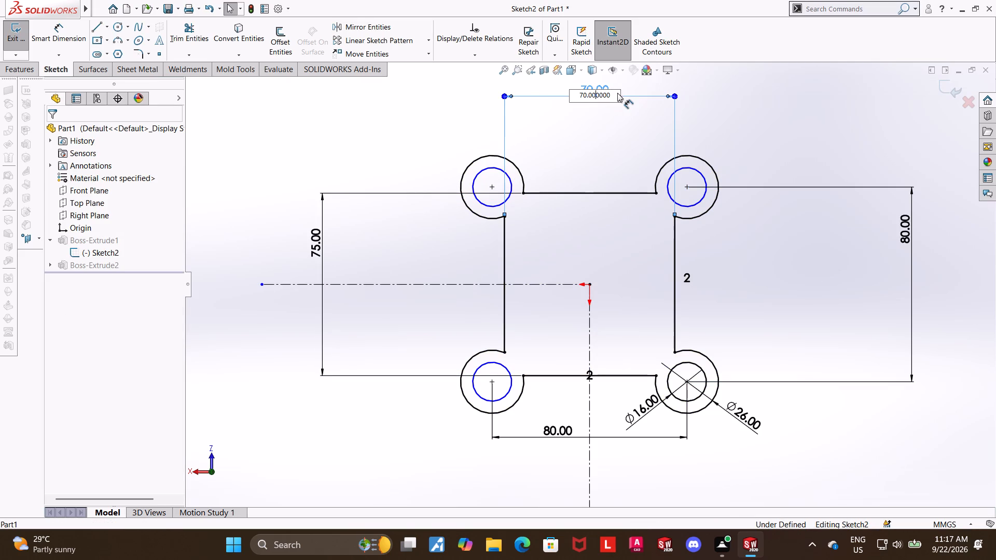
left_click_drag(617, 94, 530, 92)
type("75")
key("Return")
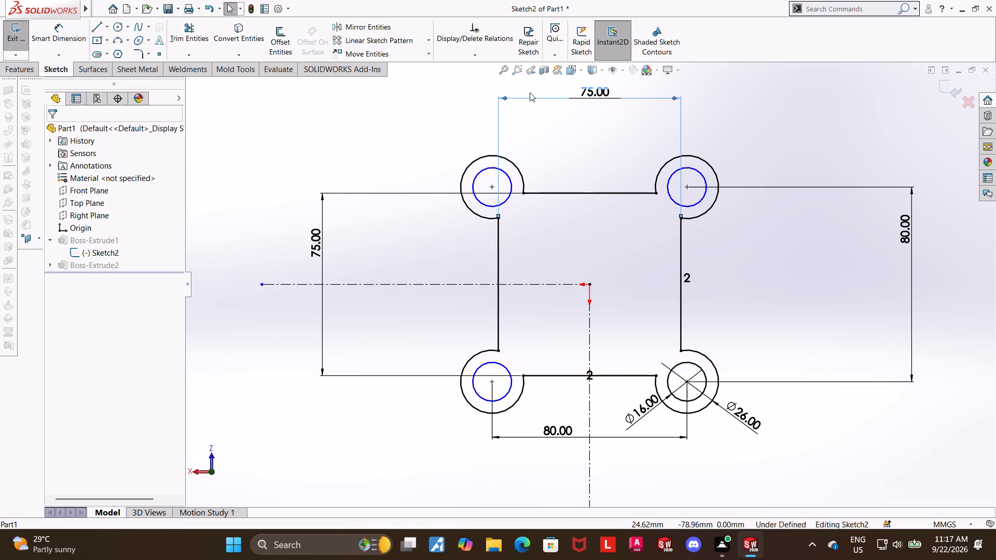
left_click(869, 125)
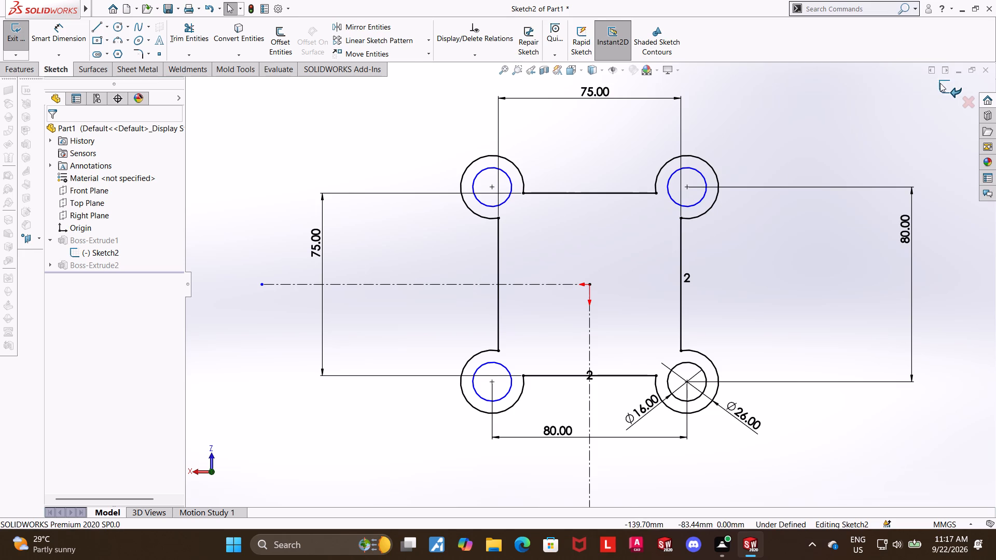
left_click(940, 83)
left_click(848, 159)
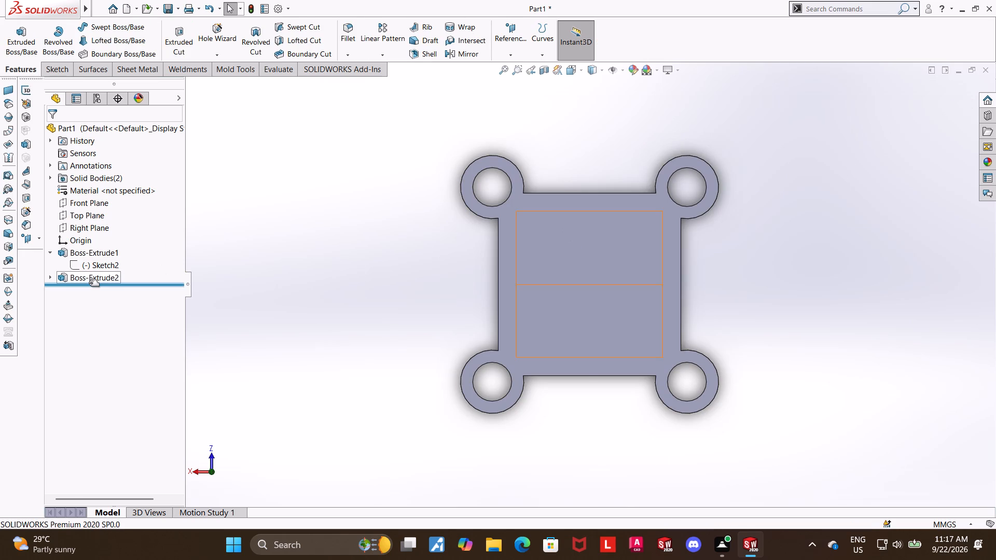
Open the upright extrusion's definition, examine its preview over the plate, and close it.
left_click(91, 278)
left_click(99, 249)
left_click(323, 264)
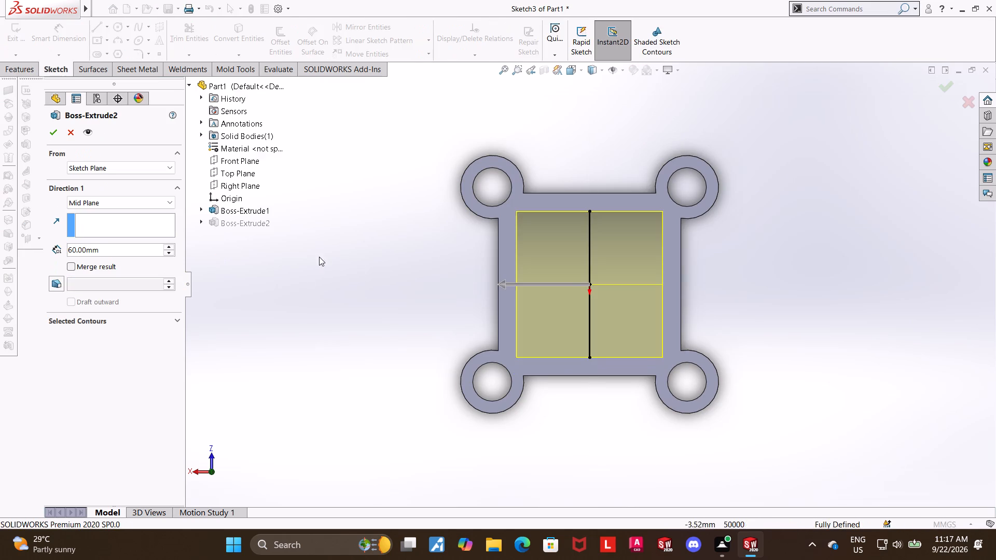
middle_click_drag(313, 266, 432, 191)
left_click(49, 128)
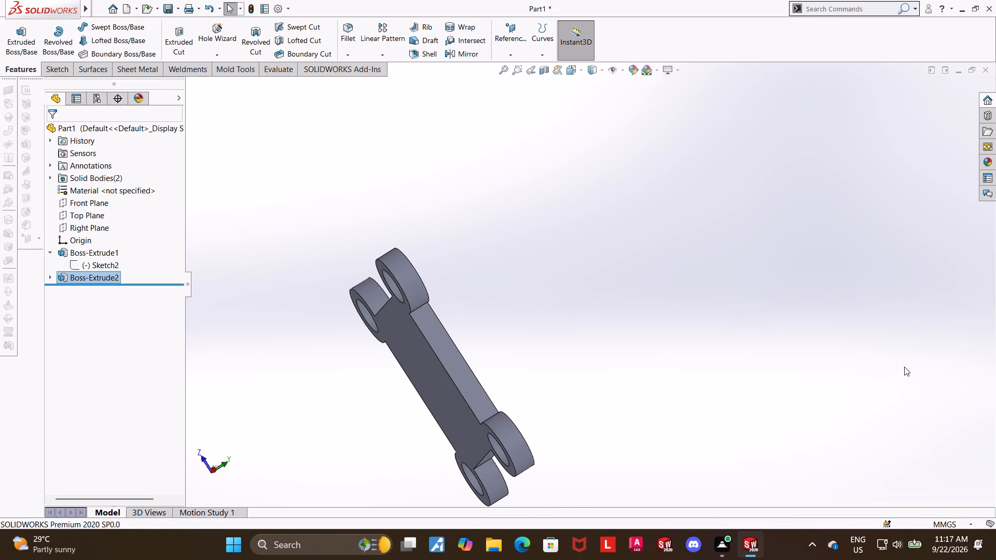
Show the hidden upright body on the plate and set the model to an isometric view.
middle_click_drag(889, 370, 868, 404)
left_click(75, 276)
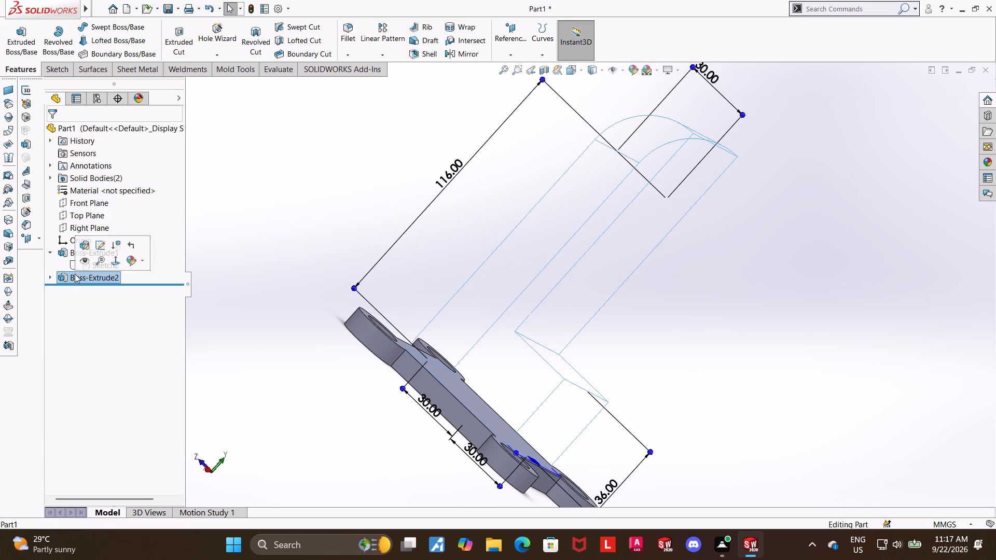
left_click(87, 256)
left_click(797, 328)
middle_click_drag(787, 331, 706, 394)
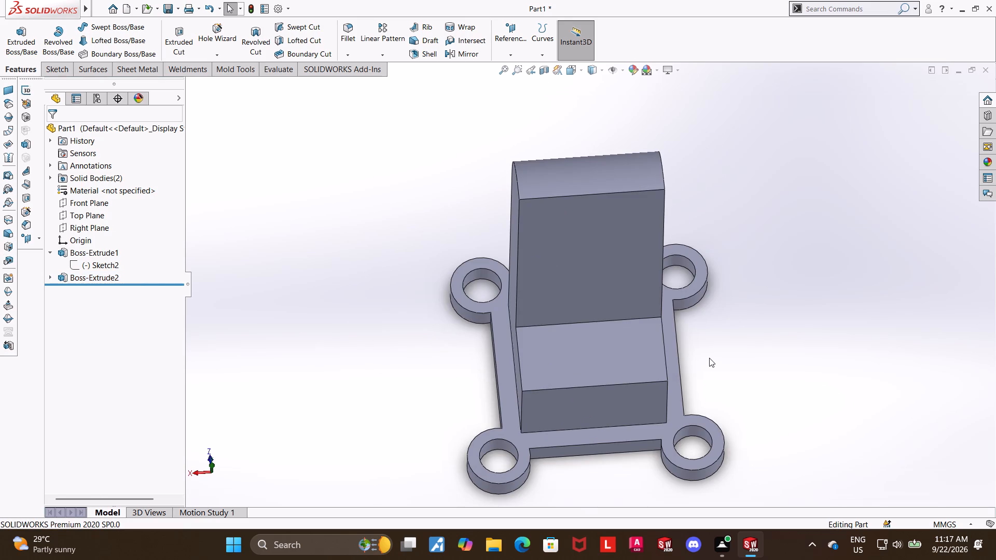
middle_click_drag(731, 346, 829, 327)
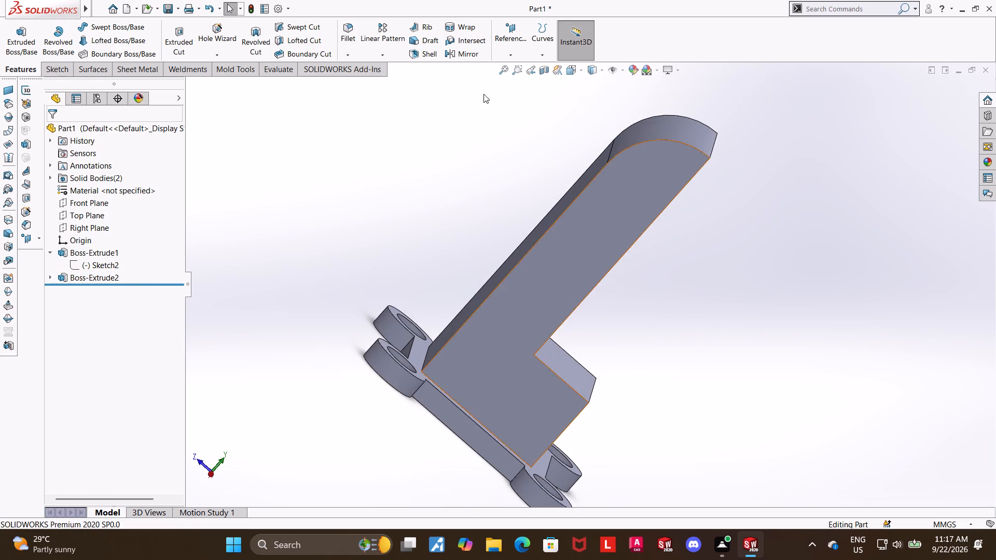
left_click(571, 67)
left_click(563, 349)
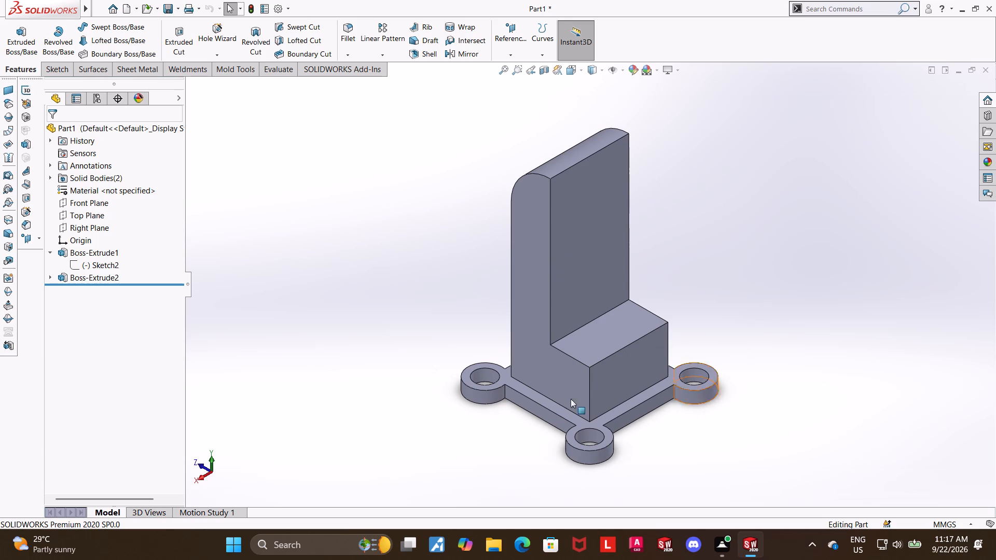
Open the plate's sketch for editing and set the square's side length along Z to 80 mm.
left_click(85, 259)
left_click(94, 219)
left_click(190, 253)
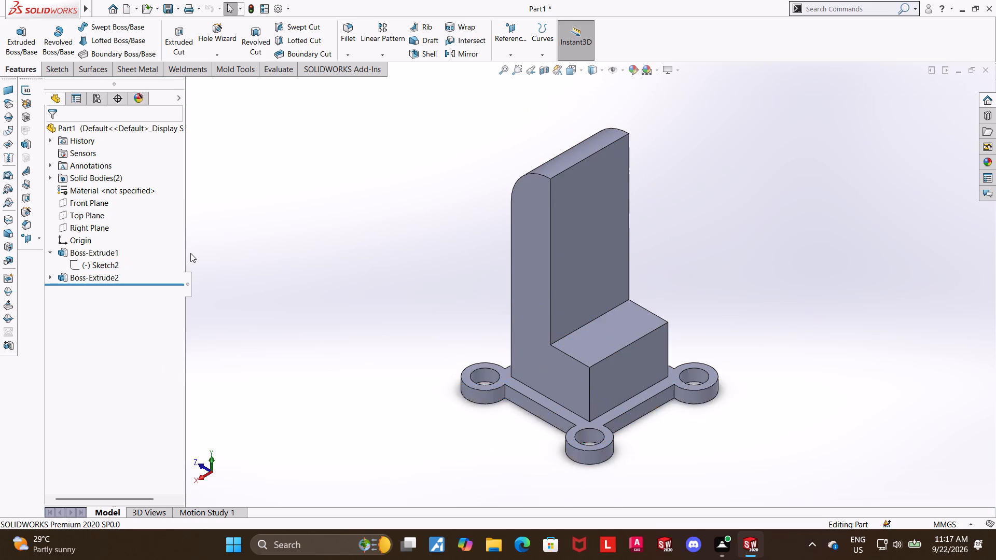
left_click(91, 267)
left_click(100, 236)
left_click(101, 254)
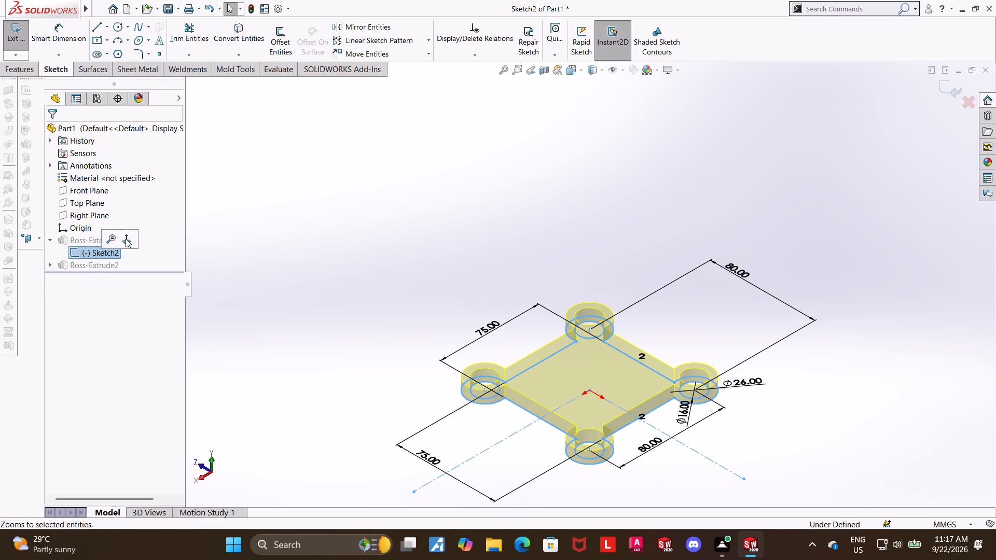
left_click(126, 239)
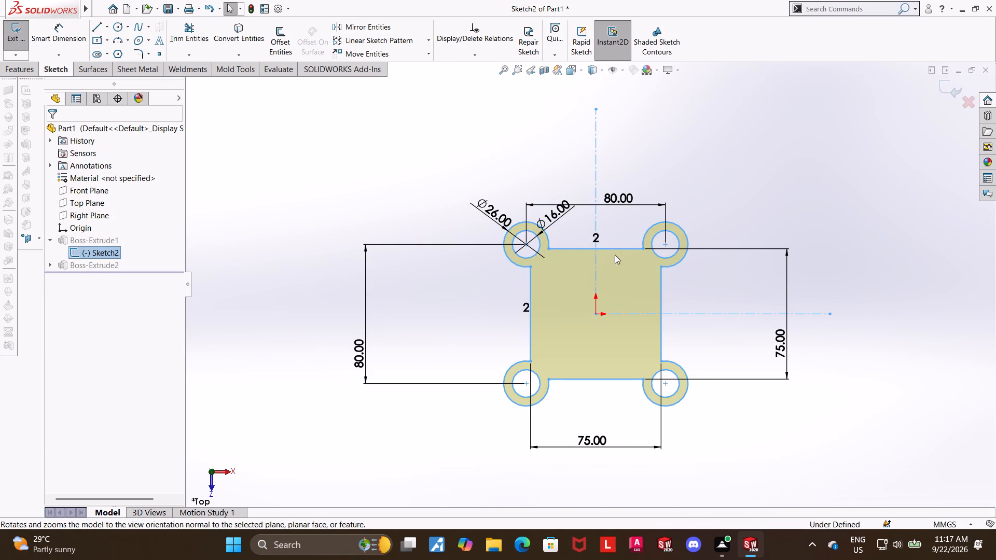
scroll(863, 324, "down", 1)
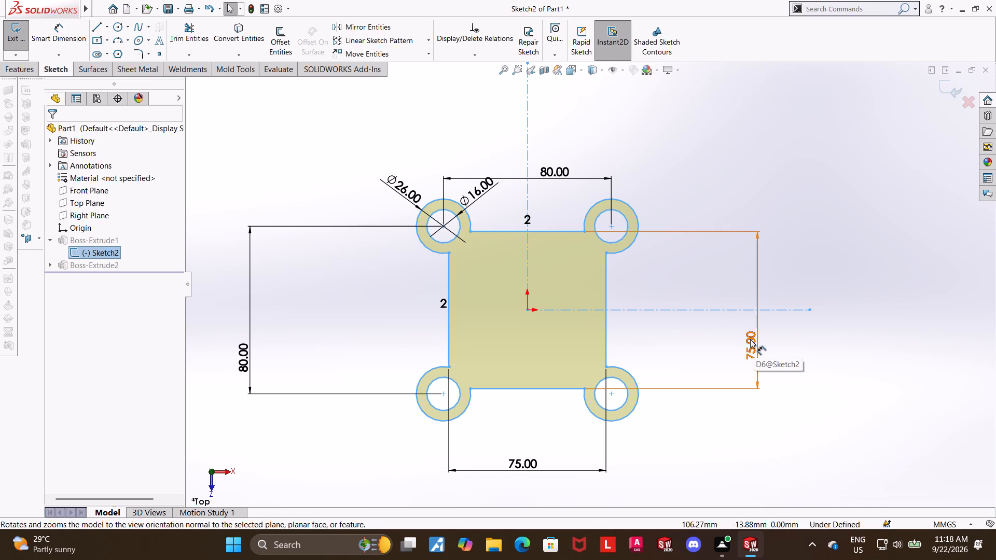
double_click(750, 339)
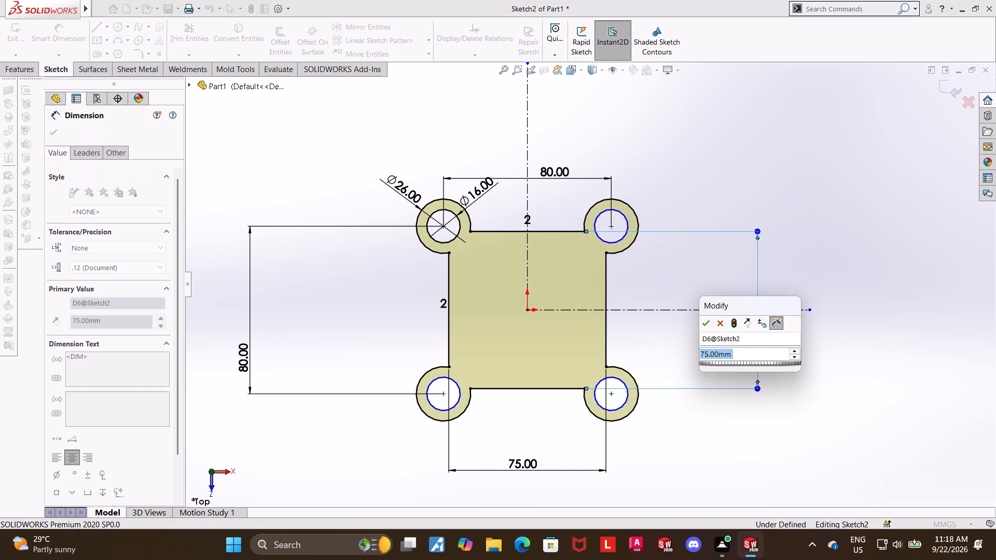
type("80")
key("Return")
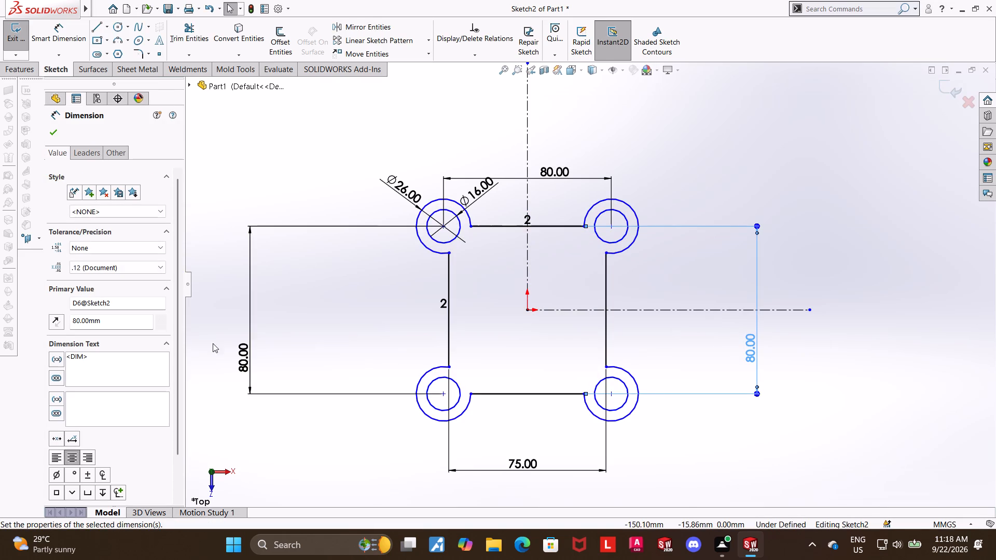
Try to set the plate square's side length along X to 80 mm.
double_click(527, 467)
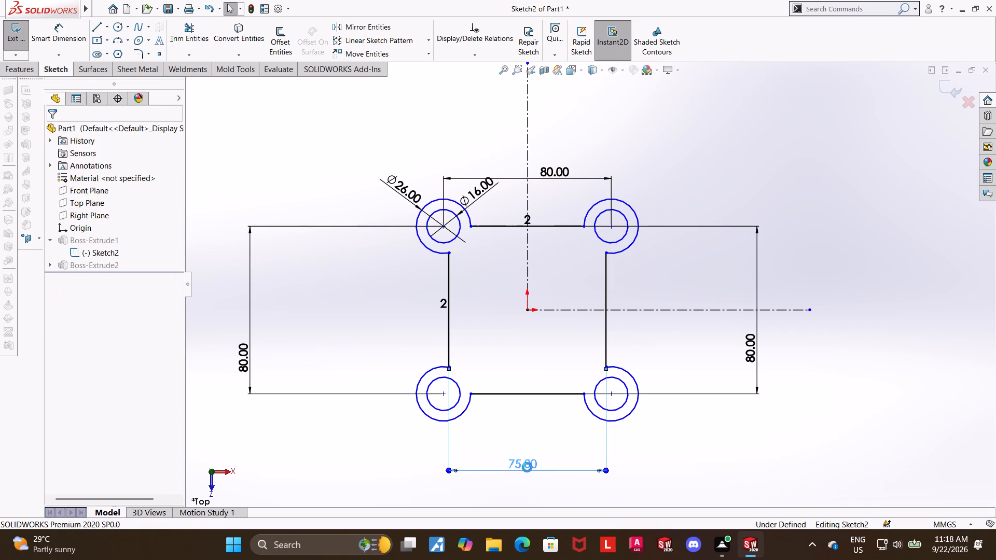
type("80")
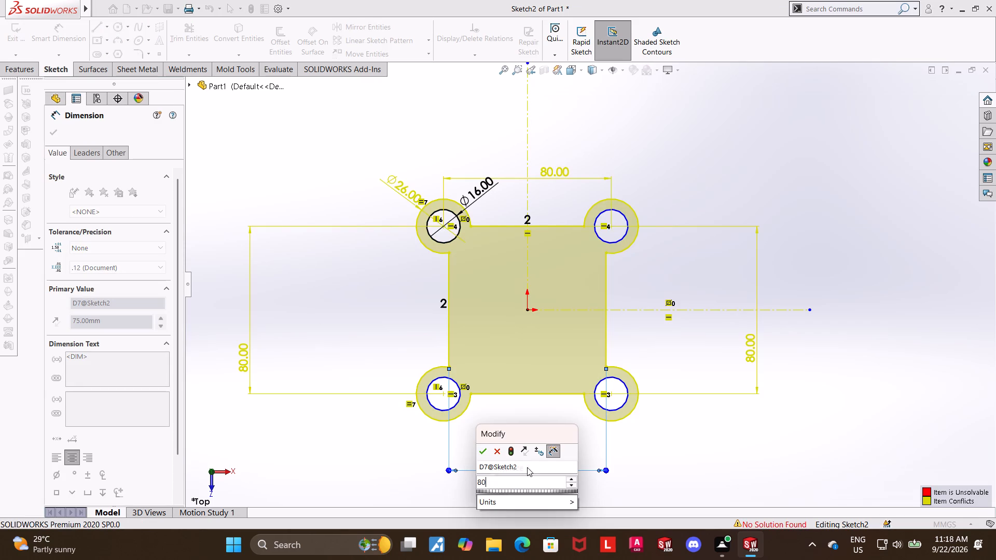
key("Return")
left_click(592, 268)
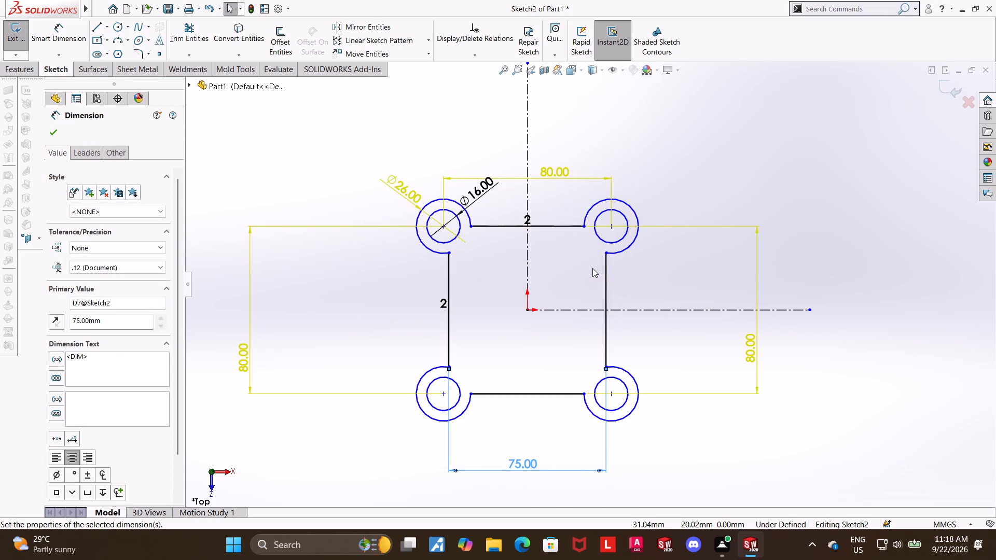
Delete the plate square's two side-length dimensions, along X and along Z.
right_click(517, 463)
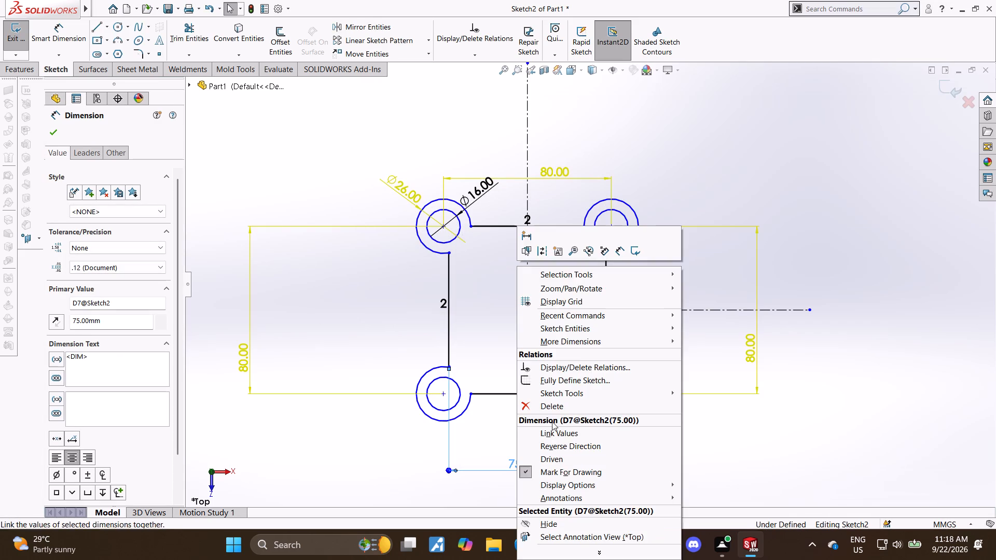
left_click(555, 407)
left_click(784, 459)
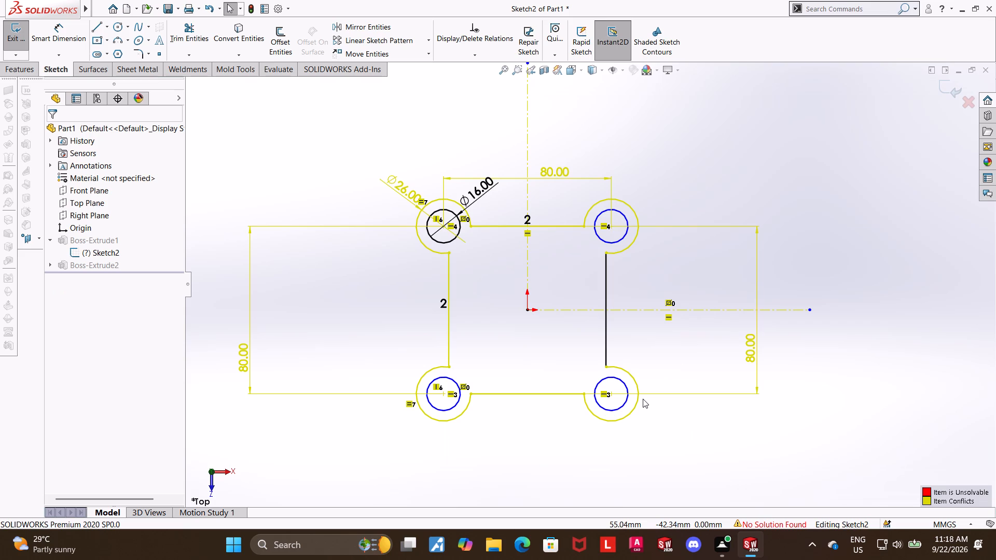
right_click(746, 365)
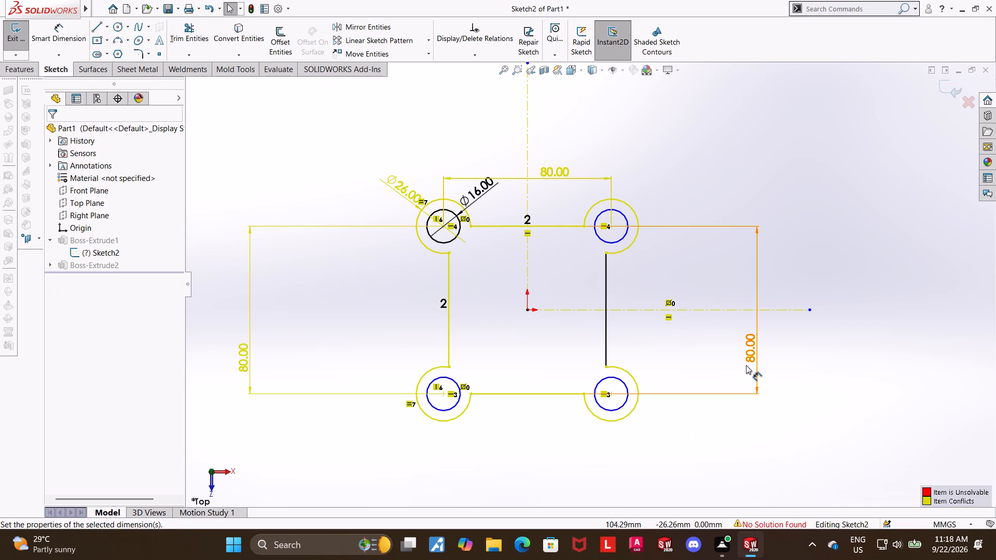
left_click(773, 404)
left_click(741, 387)
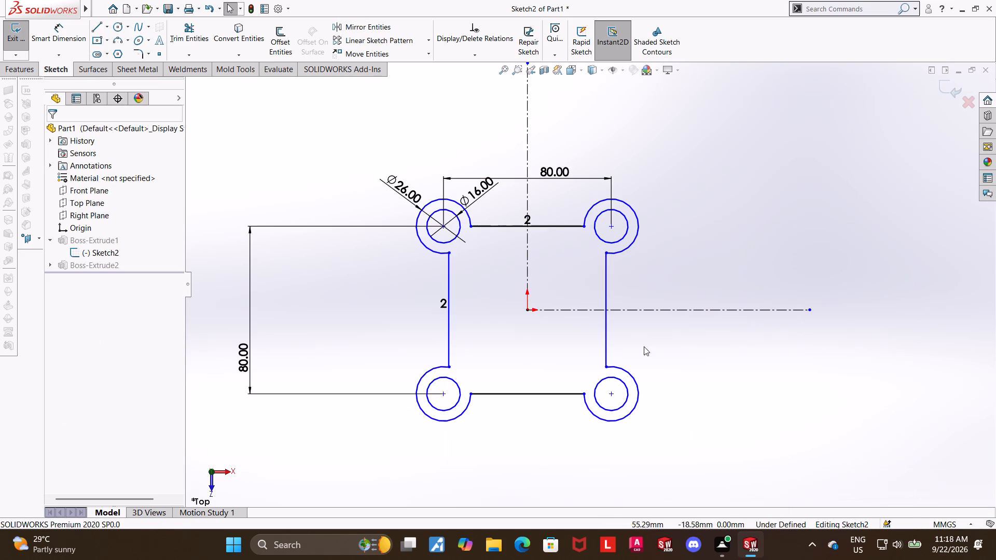
Add a horizontal relation between the square's upper edge's right endpoint and the upper-right hole's centre.
left_click(584, 227)
left_click(610, 227, "ctrl")
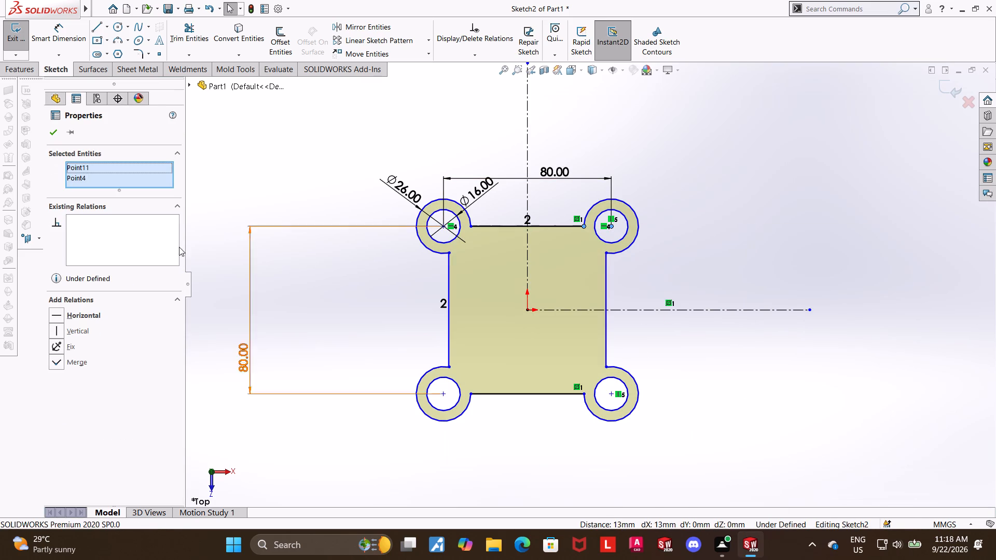
left_click(60, 321)
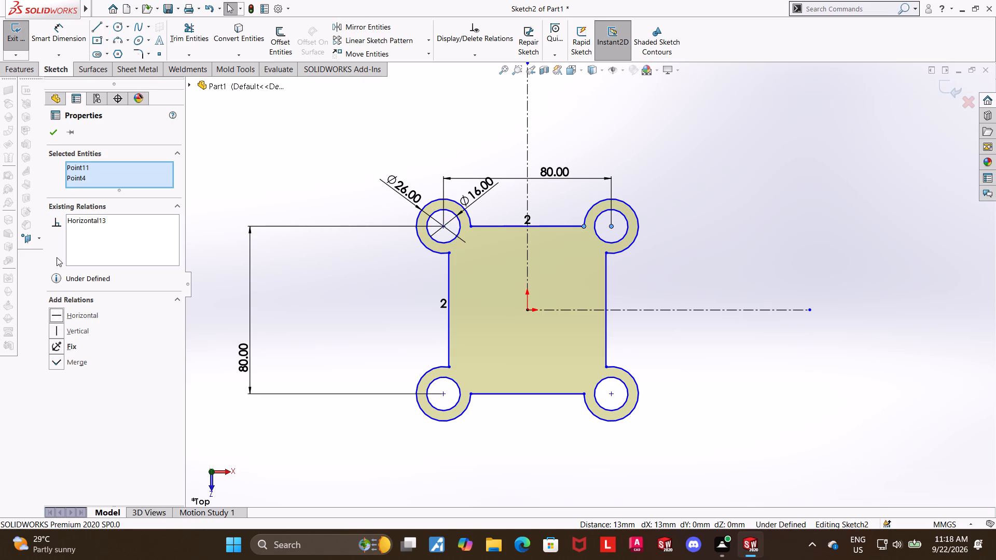
left_click(50, 140)
left_click(50, 133)
Add a horizontal relation between the square's upper edge's left endpoint and the upper-left hole's centre.
left_click(484, 227)
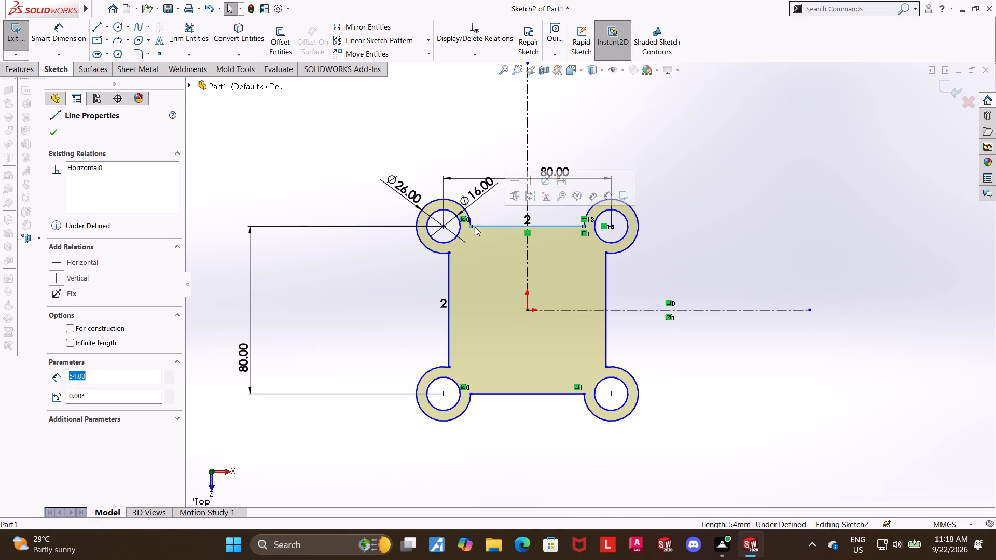
left_click(443, 226, "ctrl")
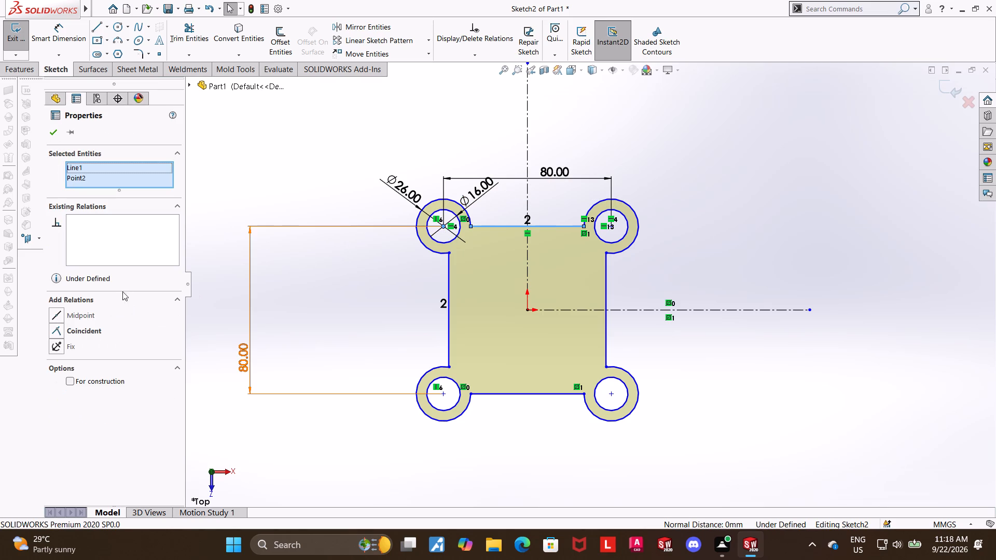
left_click(310, 194)
left_click(472, 227)
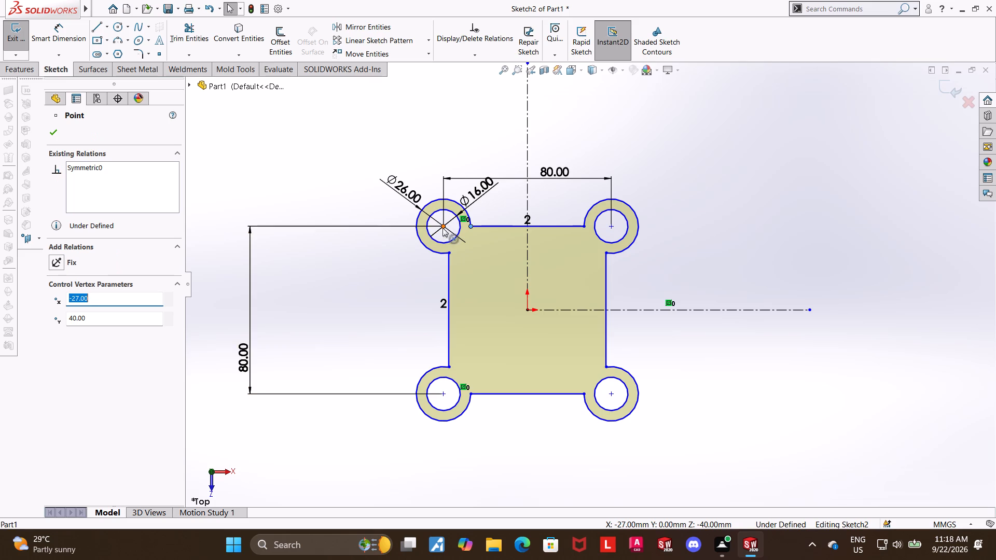
left_click(444, 228, "ctrl")
left_click(58, 315)
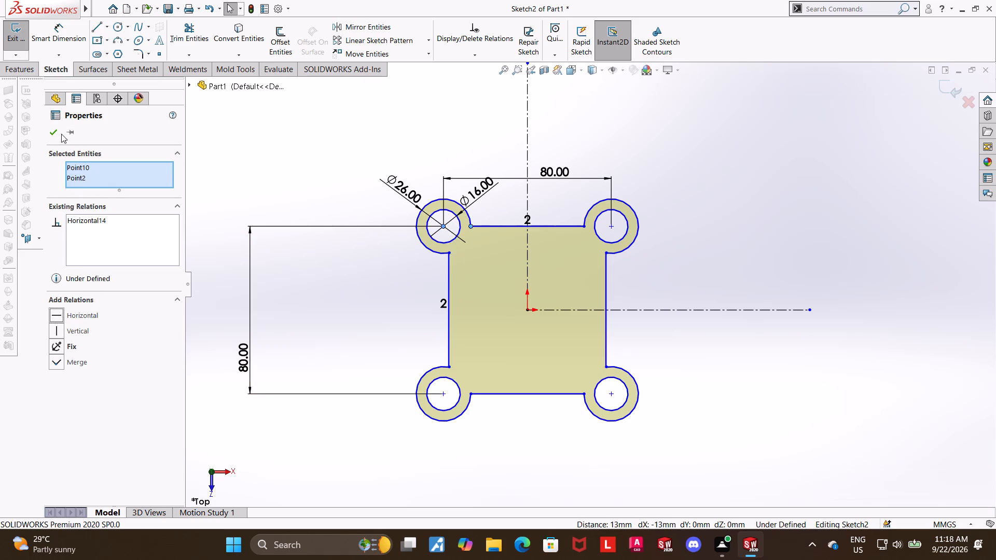
left_click(59, 133)
left_click(808, 289)
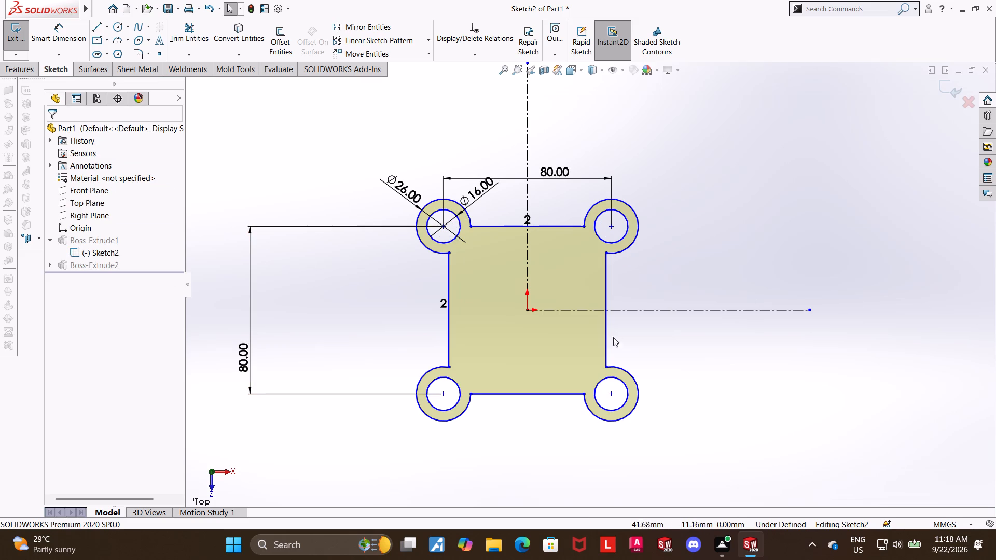
Add a vertical relation between the square's right edge's lower endpoint and the lower-right hole's centre.
left_click(605, 367)
left_click(612, 394, "ctrl")
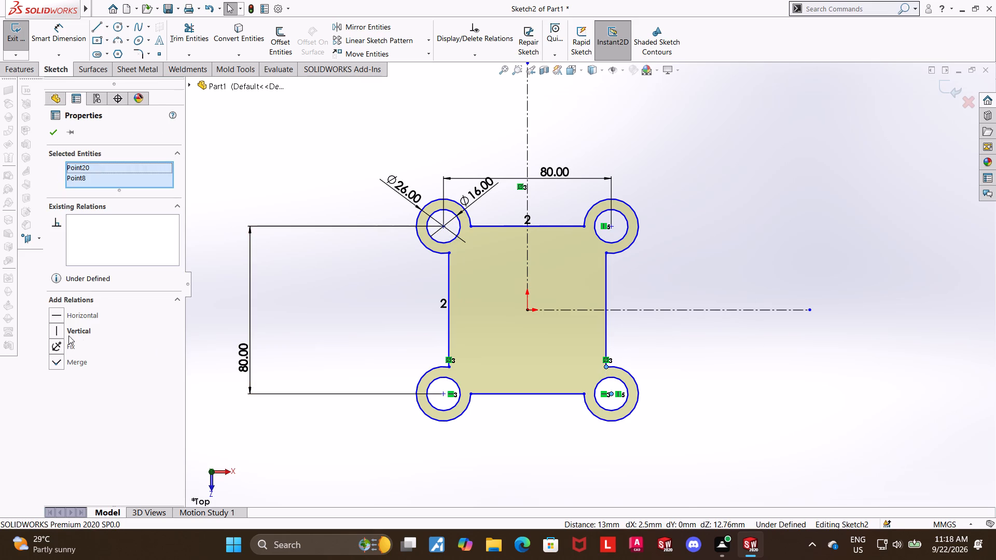
left_click(54, 331)
left_click(59, 135)
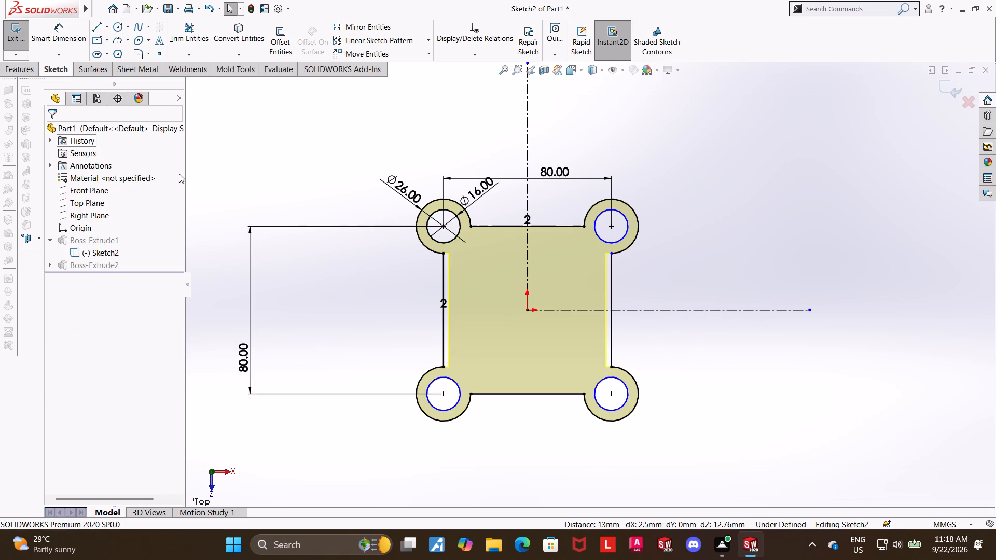
left_click(804, 227)
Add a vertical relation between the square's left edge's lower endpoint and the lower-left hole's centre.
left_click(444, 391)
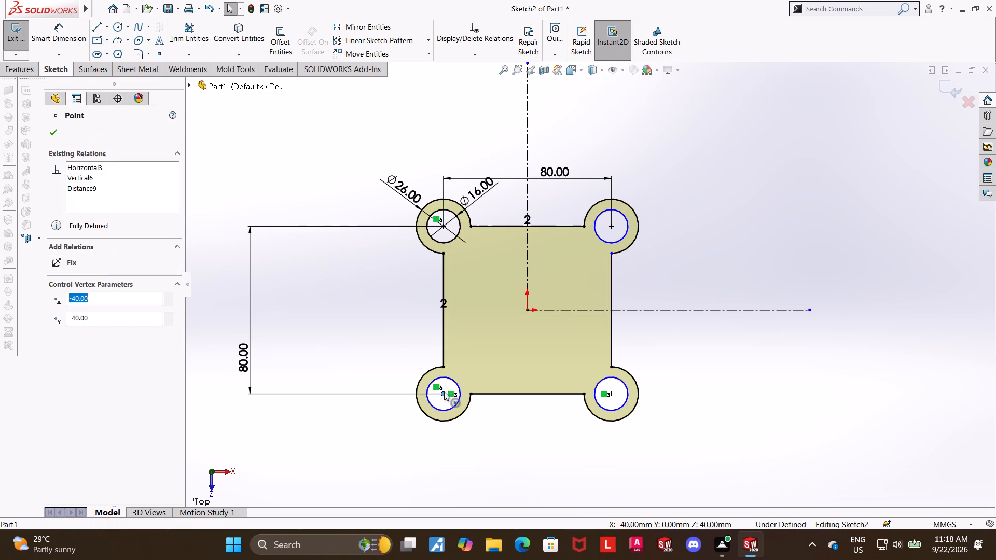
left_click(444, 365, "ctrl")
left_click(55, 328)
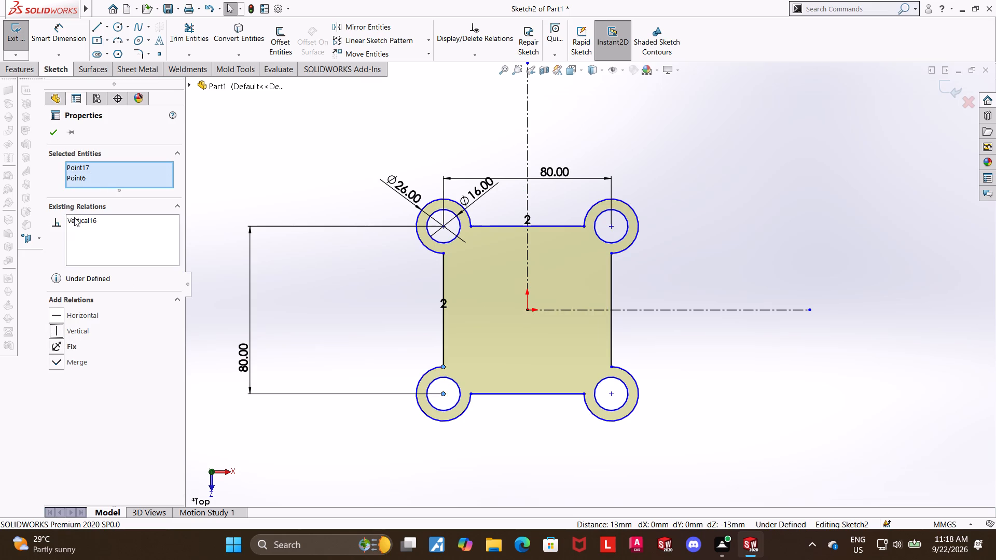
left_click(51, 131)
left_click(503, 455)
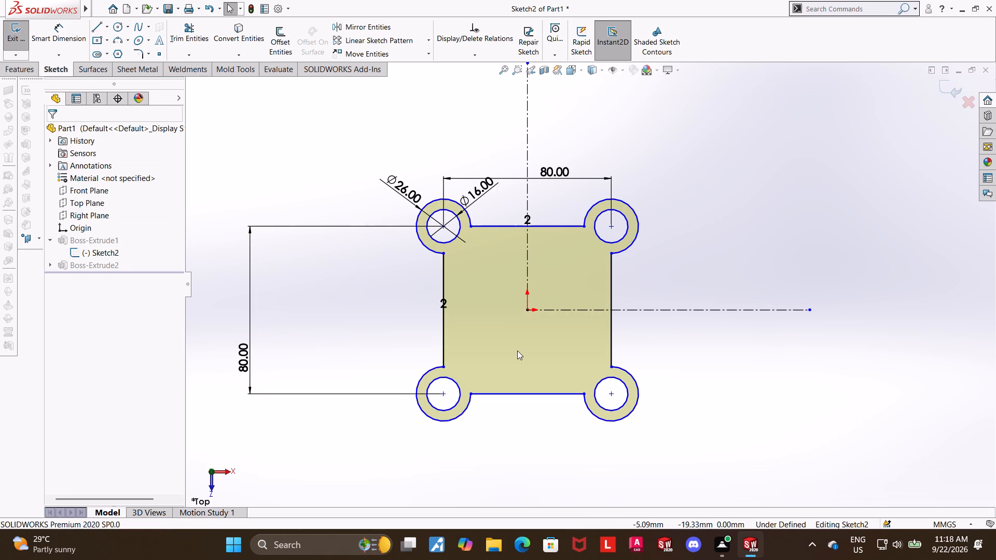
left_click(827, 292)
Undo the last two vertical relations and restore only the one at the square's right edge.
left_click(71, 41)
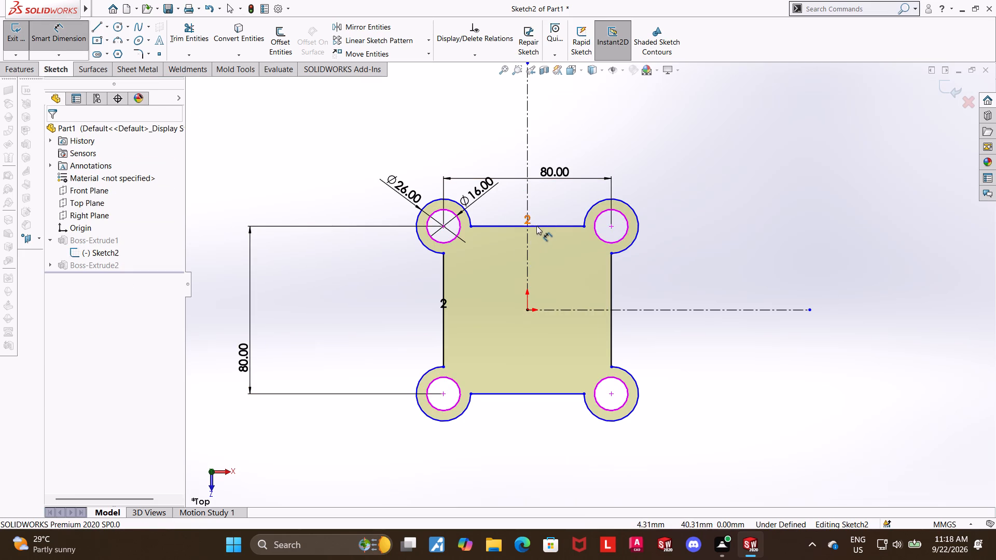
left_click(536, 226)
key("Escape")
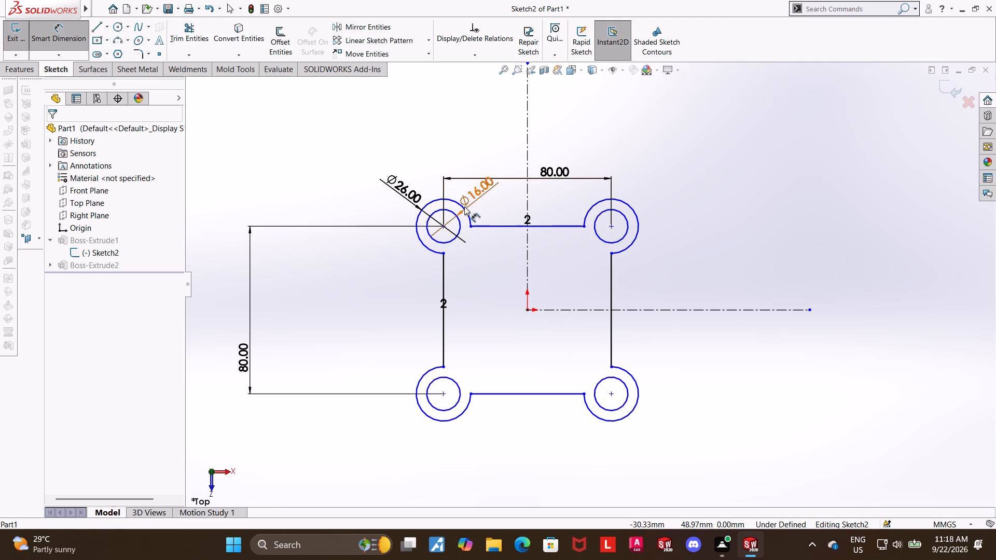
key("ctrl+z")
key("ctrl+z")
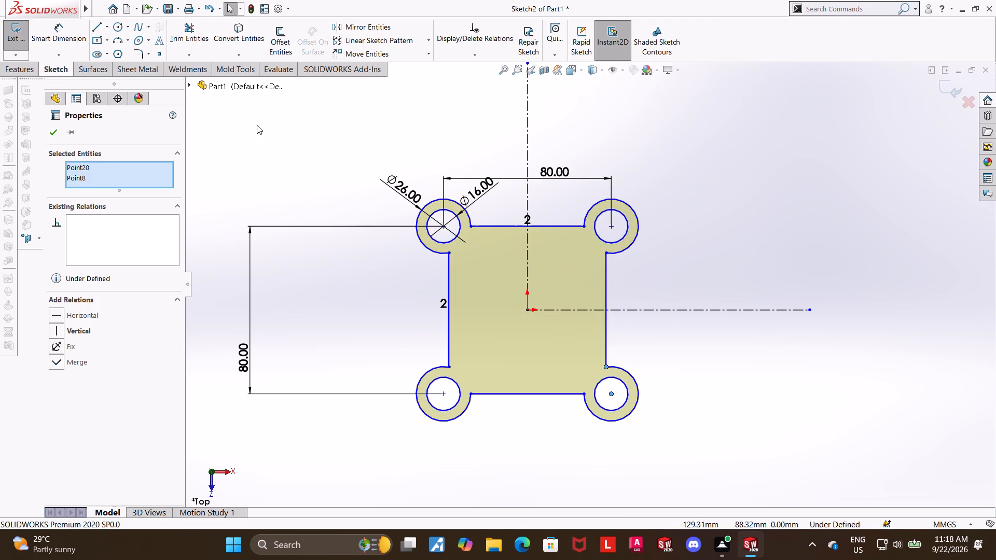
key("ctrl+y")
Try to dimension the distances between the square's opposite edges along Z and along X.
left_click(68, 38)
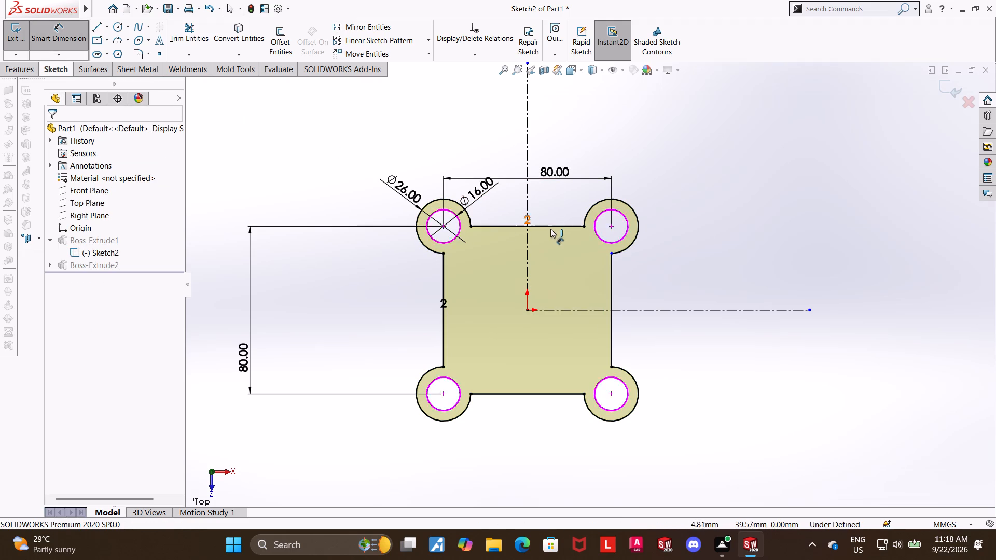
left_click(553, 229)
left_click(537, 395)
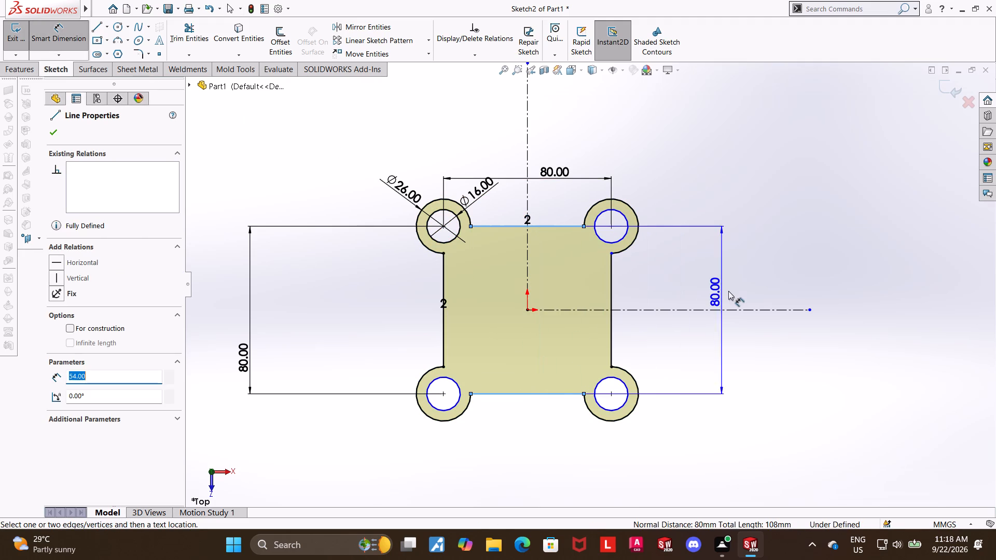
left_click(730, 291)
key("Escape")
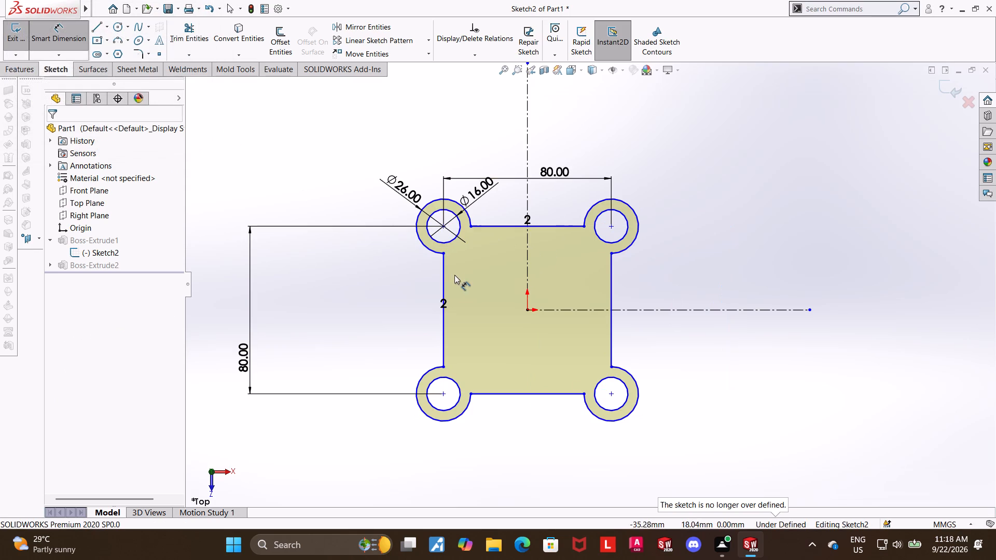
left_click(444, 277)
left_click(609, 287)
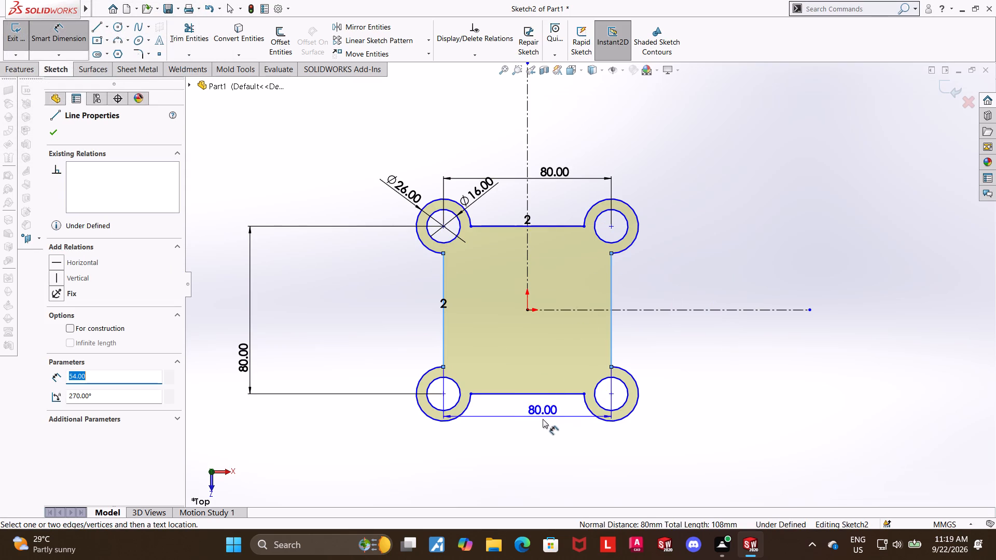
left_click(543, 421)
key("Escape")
Finish editing the plate sketch and rebuild the part.
left_click(957, 90)
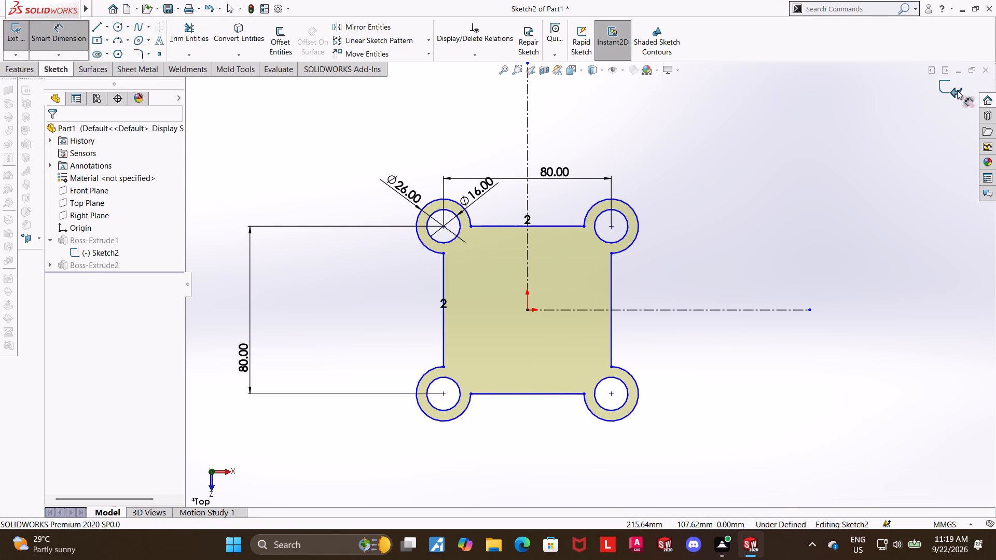
Examine the plate and the stepped upright from several angles, including the isometric view.
middle_click_drag(726, 213, 725, 134)
left_click(787, 207)
middle_click_drag(765, 278, 775, 288)
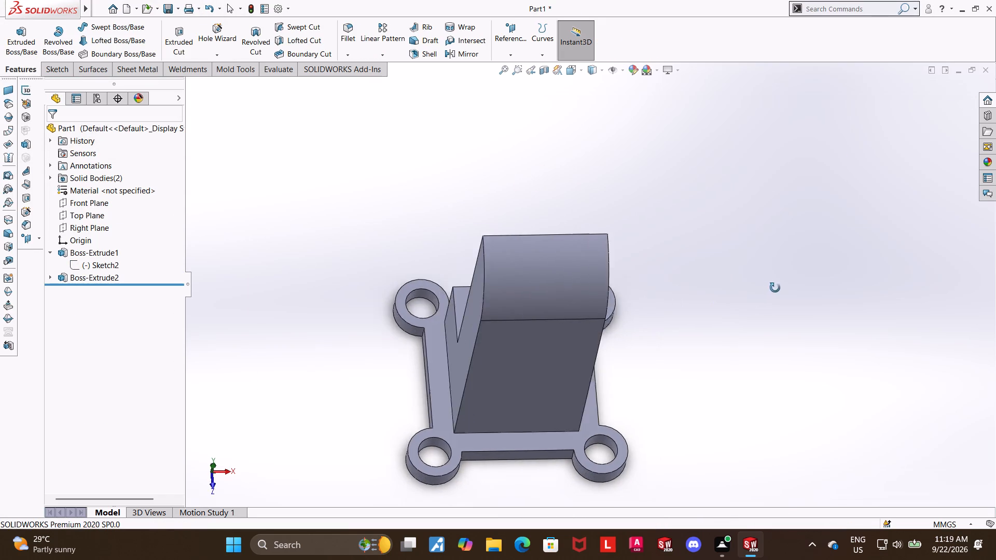
middle_click_drag(775, 288, 827, 172)
middle_click_drag(822, 177, 796, 228)
left_click(566, 69)
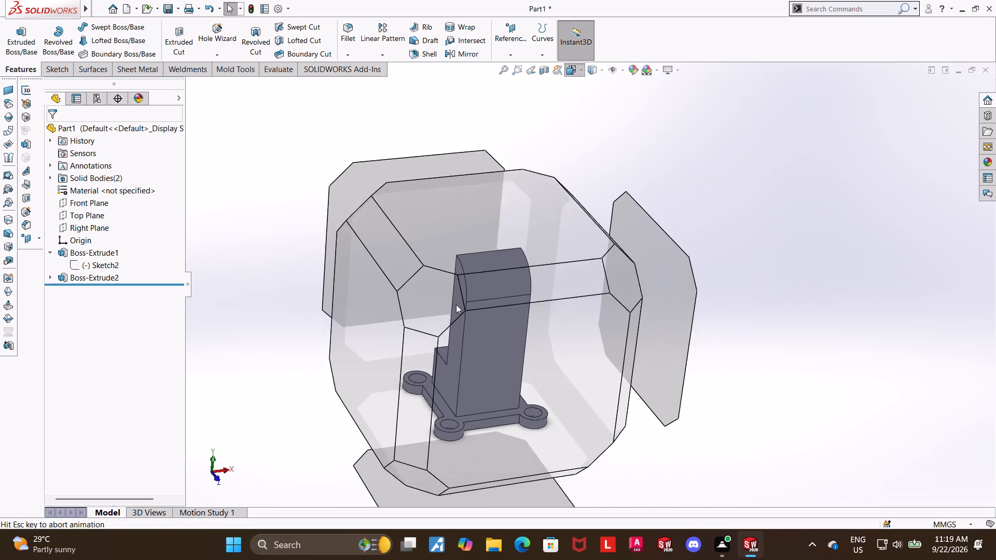
left_click(422, 313)
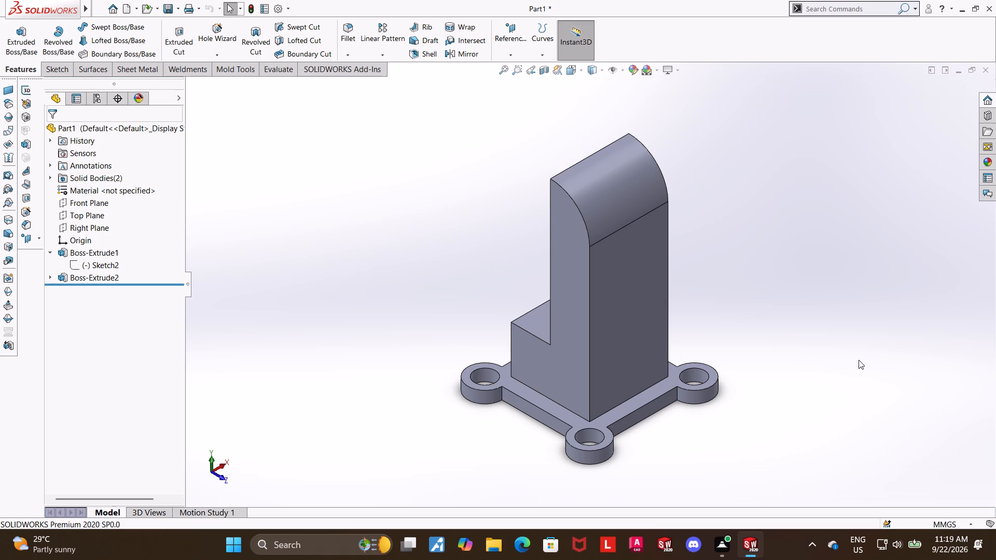
scroll(809, 358, "down", 1)
middle_click_drag(765, 355, 953, 461)
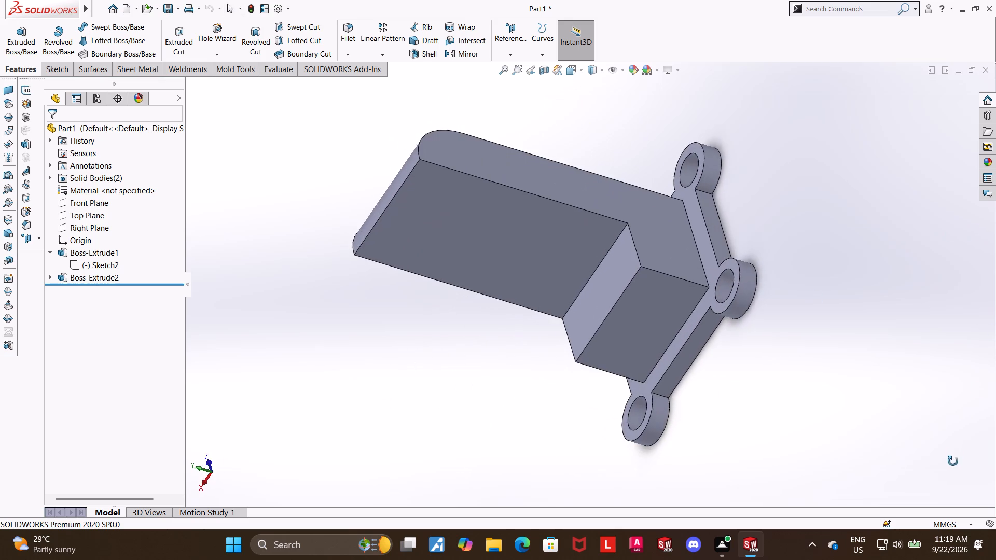
middle_click_drag(953, 461, 952, 461)
middle_click_drag(726, 270, 823, 220)
scroll(823, 223, "up", 1)
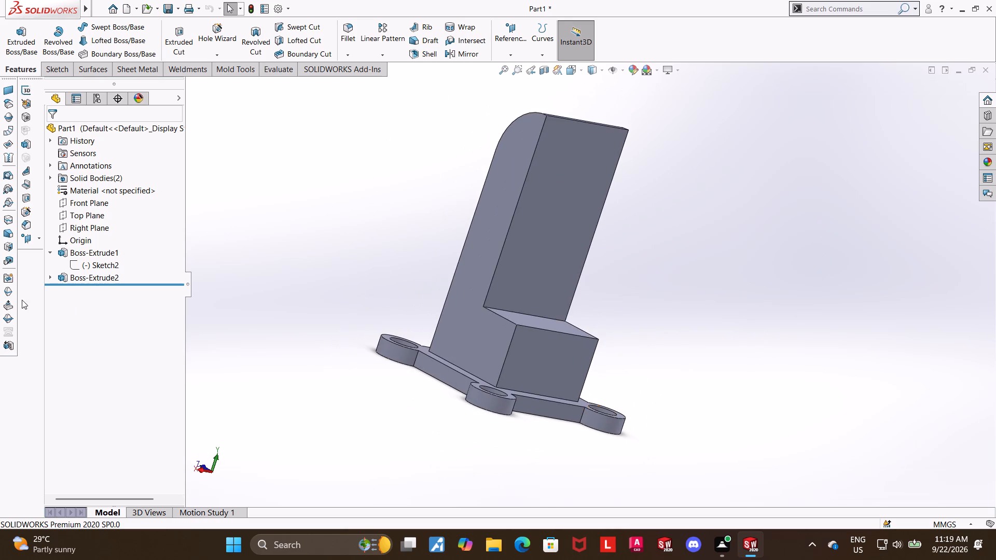
Turn on Merge result for the upright's 60 mm mid-plane extrusion so that it joins the plate.
left_click(74, 276)
left_click(78, 245)
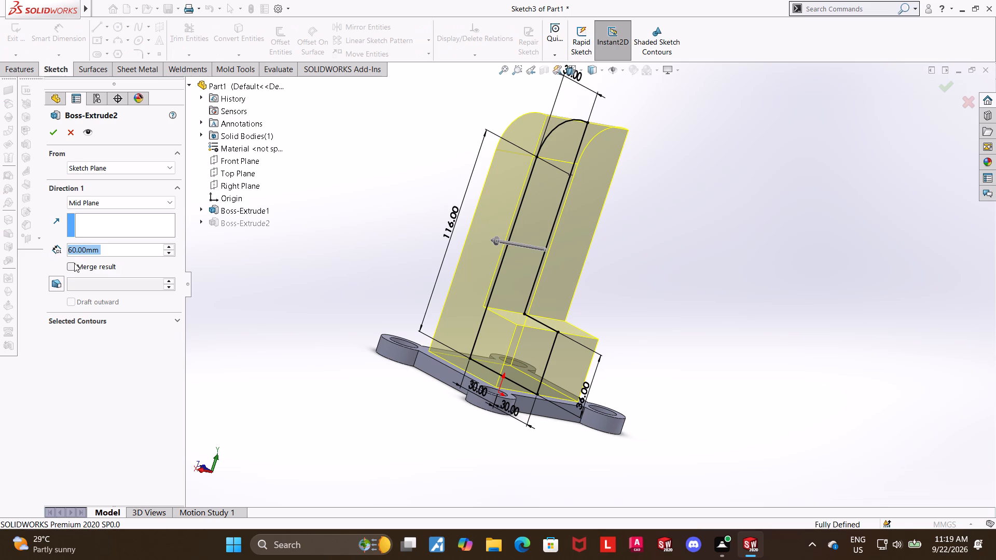
left_click(72, 264)
left_click(54, 138)
On the upright's L-shaped side face, sketch a circle of about 8.9 mm radius centred on the tall vertical edge, level with the top arc's centre.
scroll(370, 372, "up", 5)
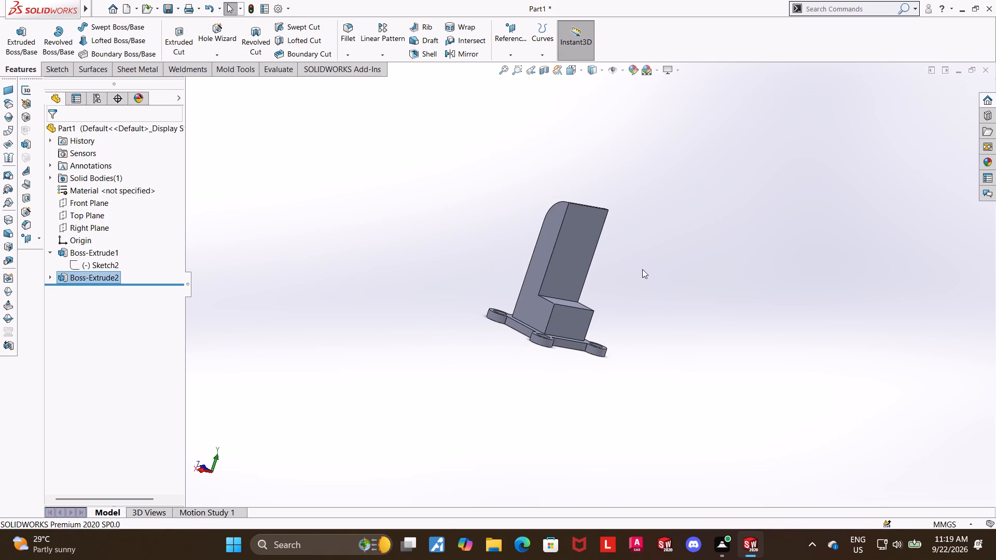
middle_click_drag(657, 272, 659, 330)
scroll(582, 265, "down", 2)
scroll(640, 267, "down", 1)
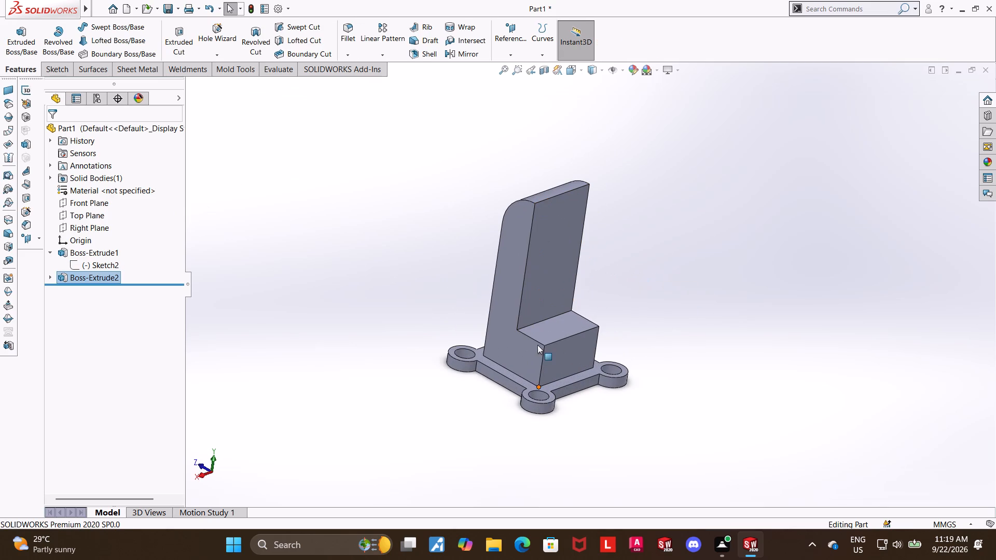
left_click(385, 324)
left_click(505, 344)
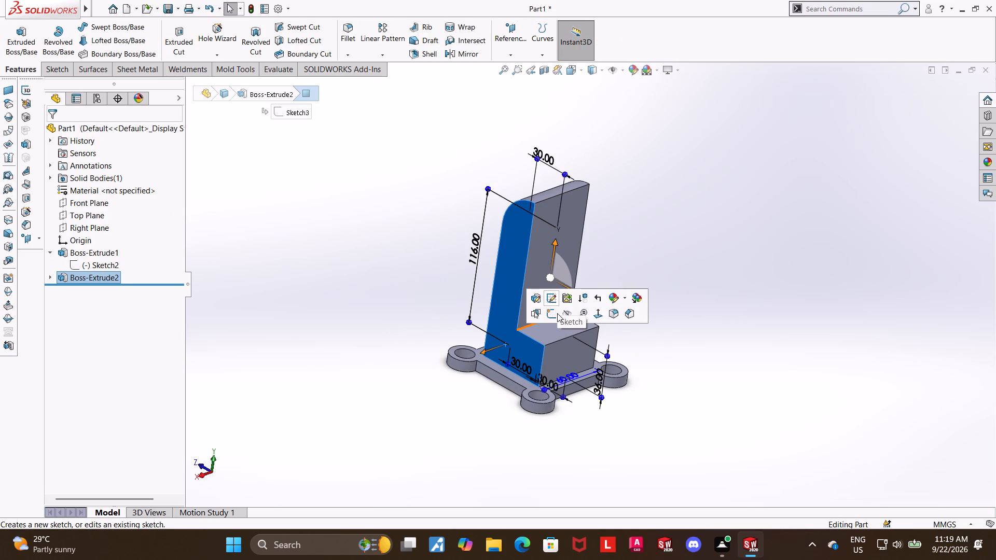
left_click(554, 314)
left_click(100, 290)
left_click(120, 281)
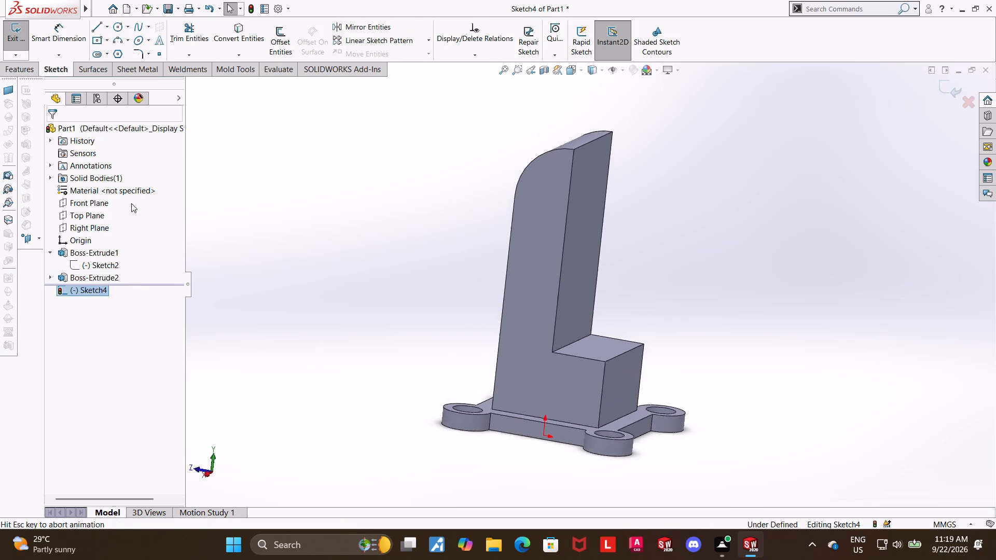
left_click(434, 123)
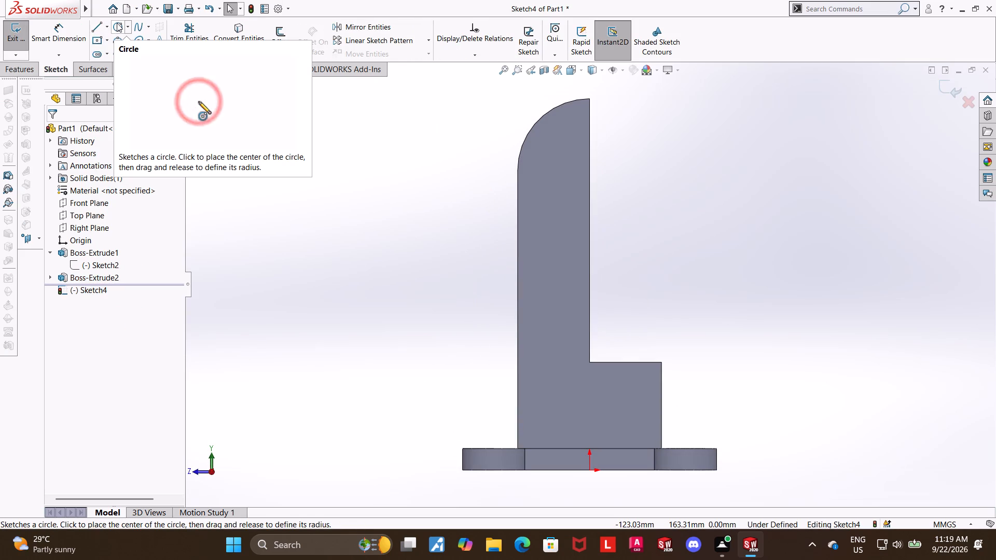
left_click(116, 26)
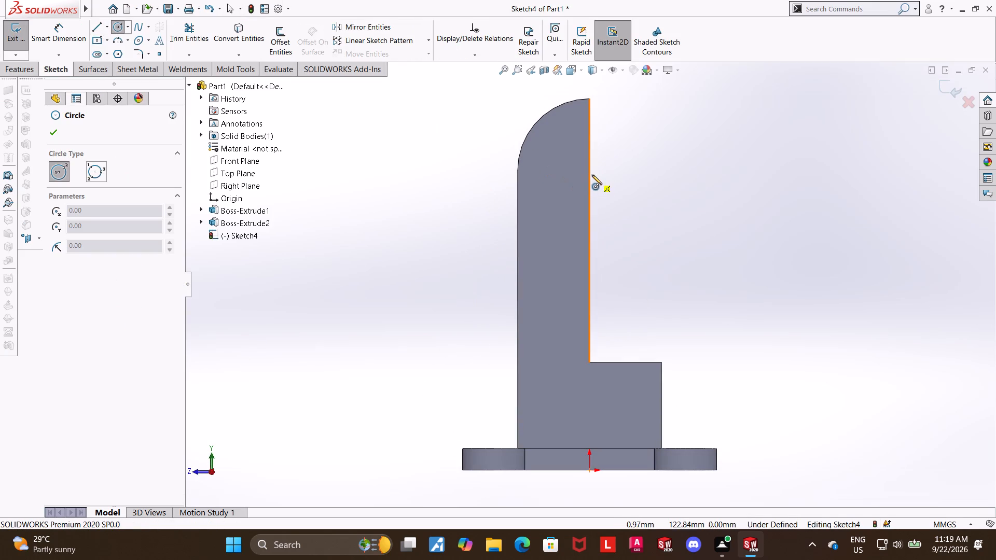
left_click(589, 170)
left_click(607, 159)
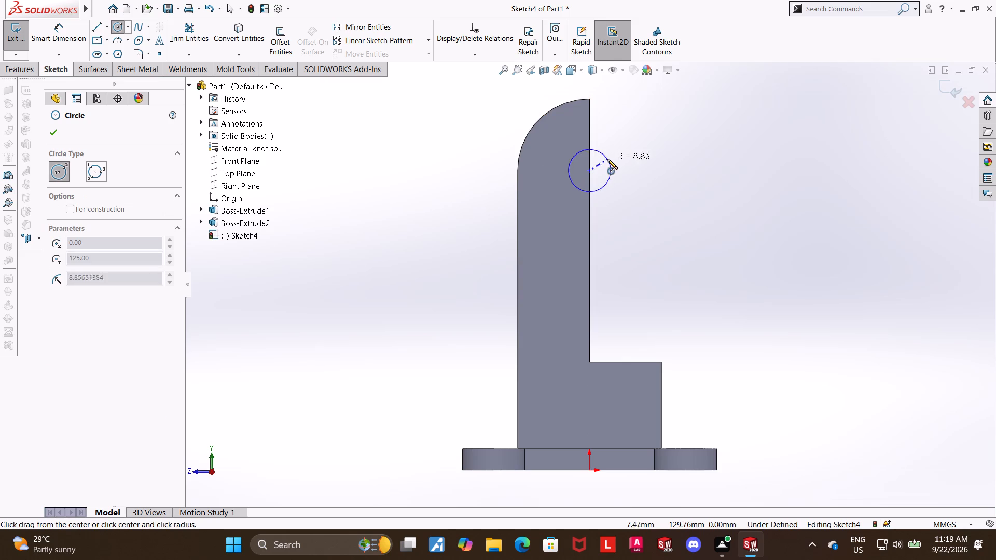
key("Escape")
Dimension the circle's diameter as 18 mm and finish the sketch.
left_click(74, 25)
left_click(612, 168)
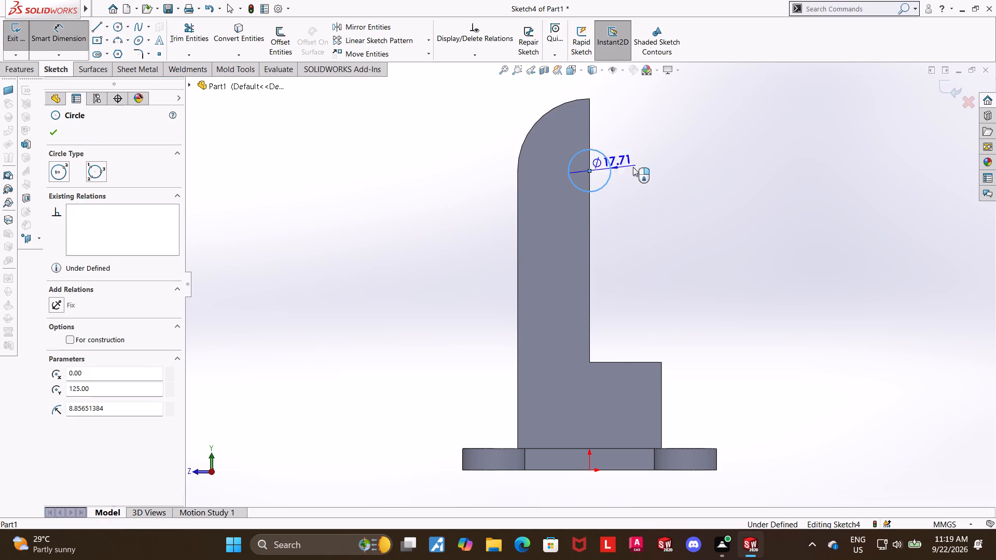
left_click(668, 175)
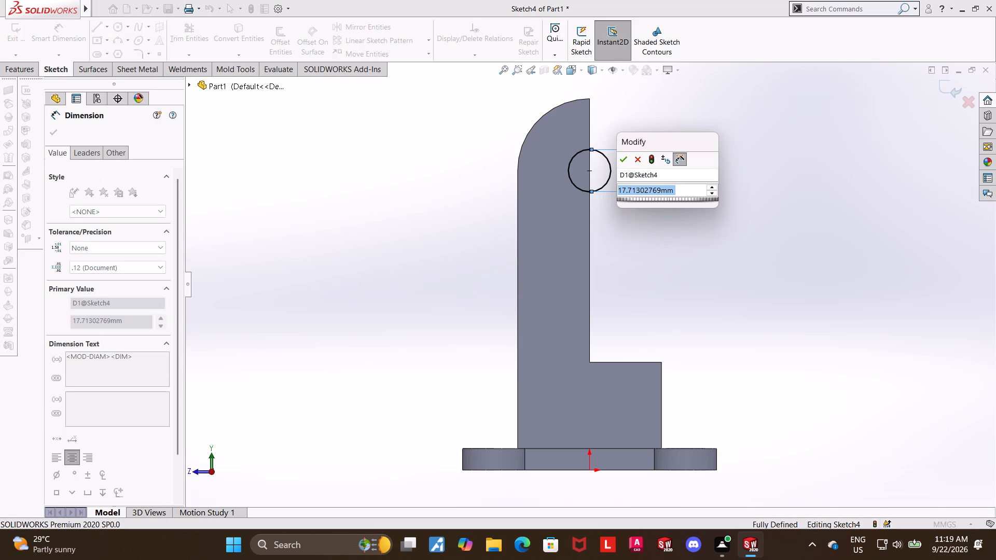
type("18")
key("Return")
key("Escape")
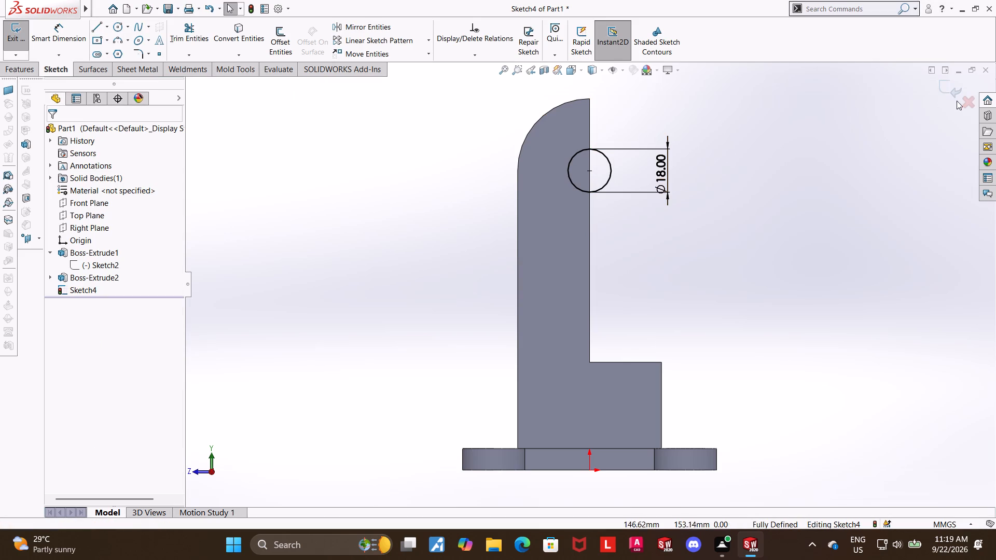
left_click(947, 89)
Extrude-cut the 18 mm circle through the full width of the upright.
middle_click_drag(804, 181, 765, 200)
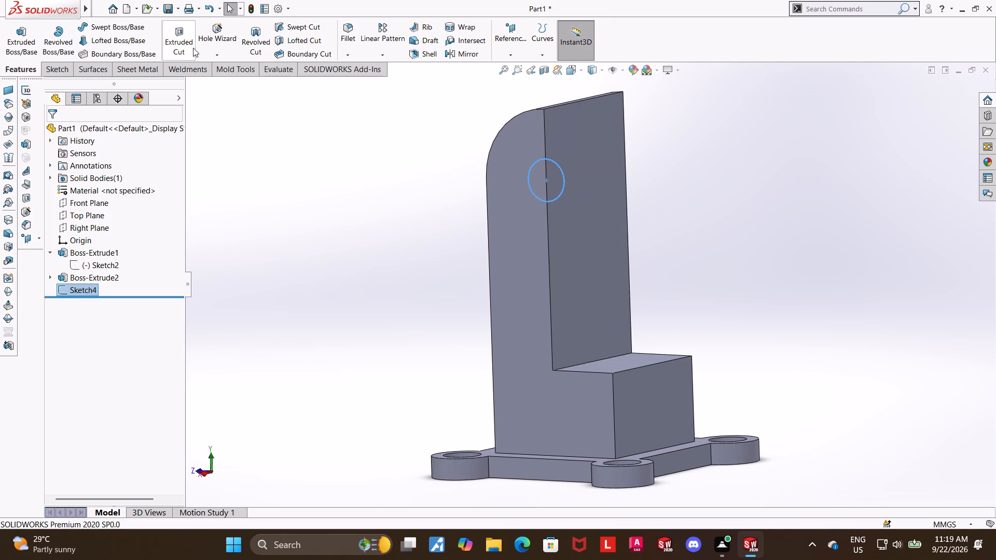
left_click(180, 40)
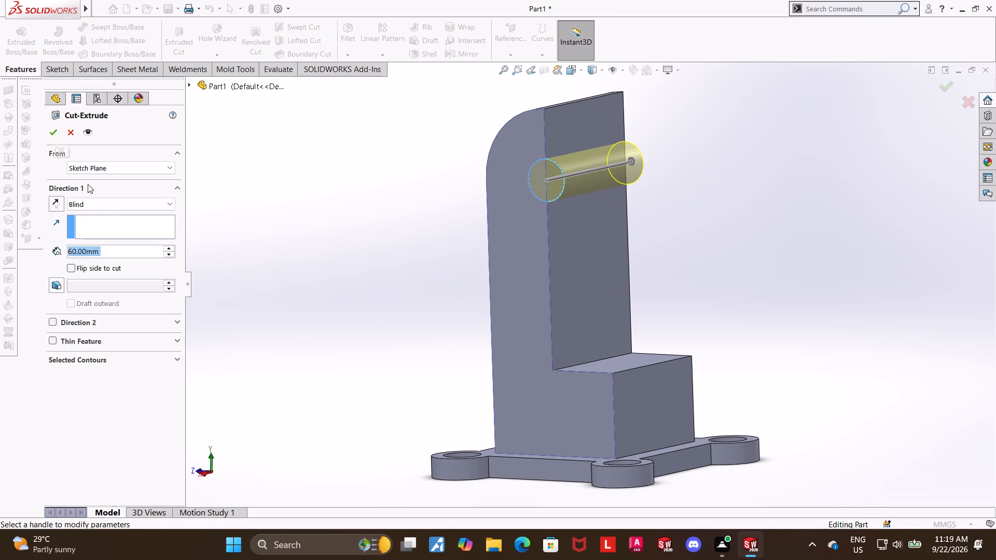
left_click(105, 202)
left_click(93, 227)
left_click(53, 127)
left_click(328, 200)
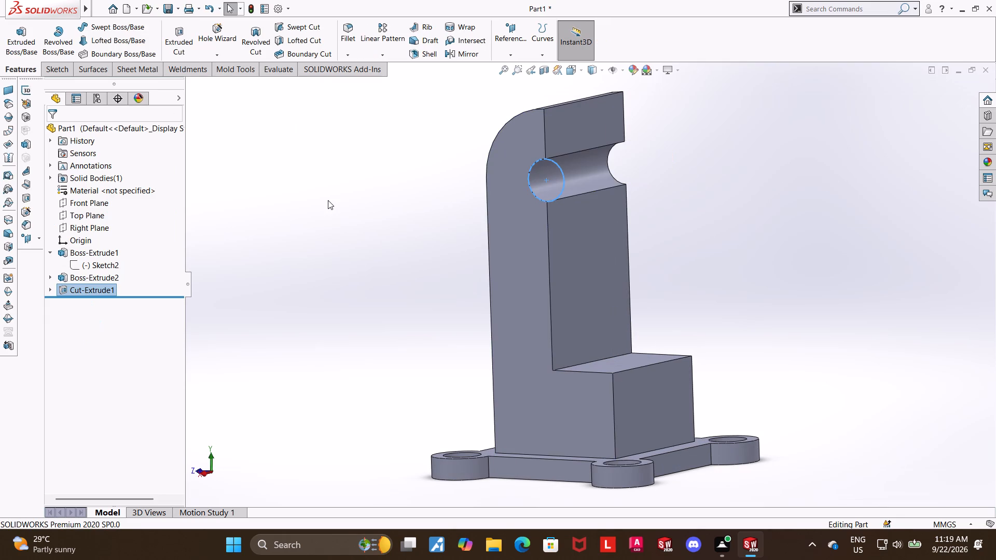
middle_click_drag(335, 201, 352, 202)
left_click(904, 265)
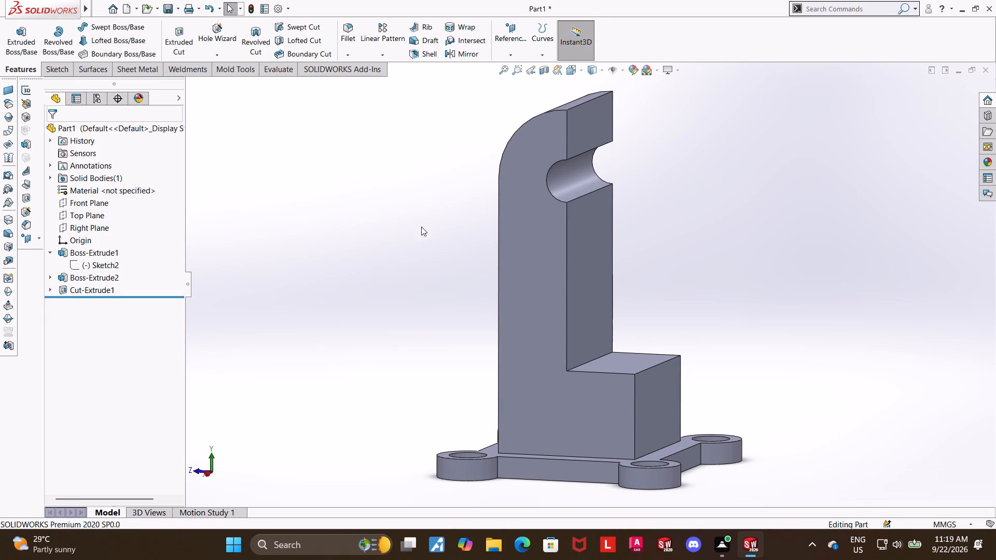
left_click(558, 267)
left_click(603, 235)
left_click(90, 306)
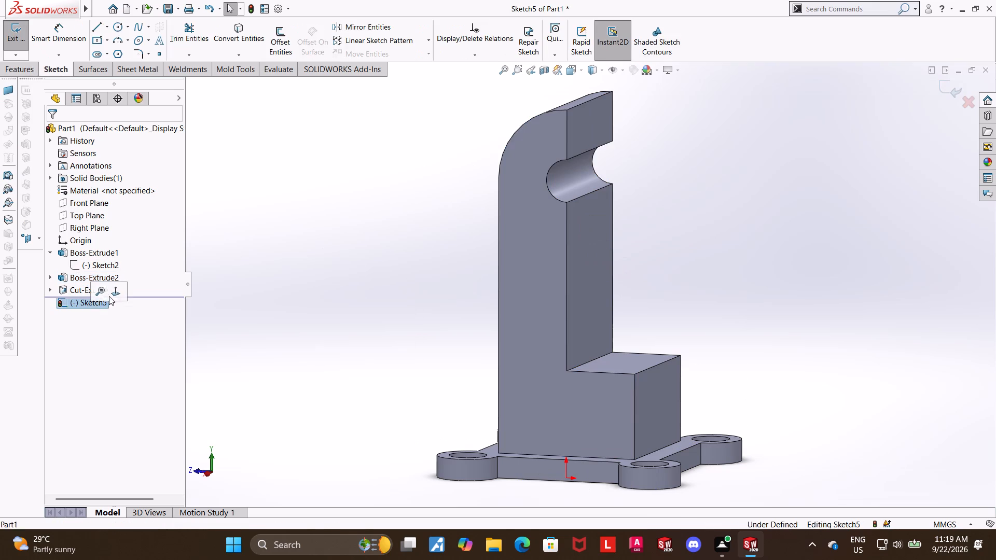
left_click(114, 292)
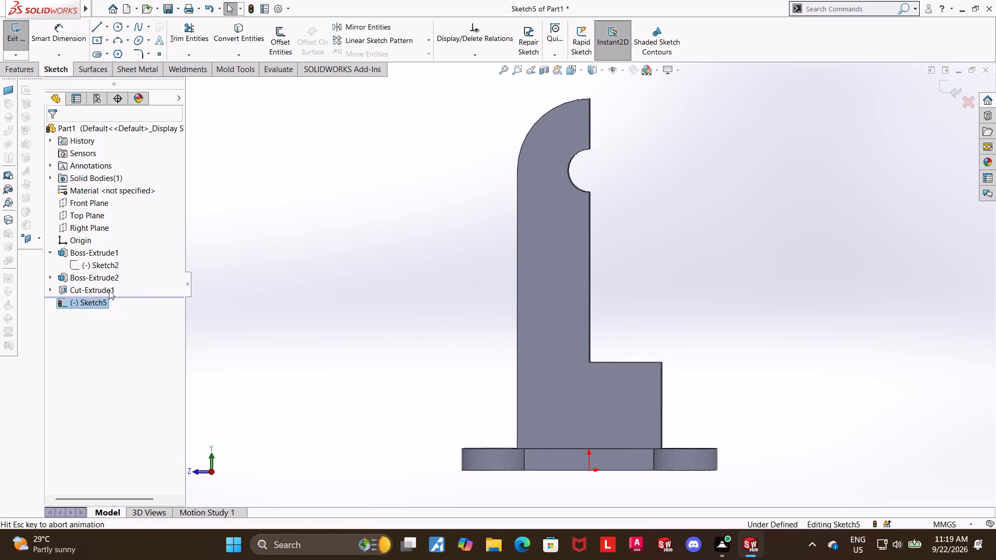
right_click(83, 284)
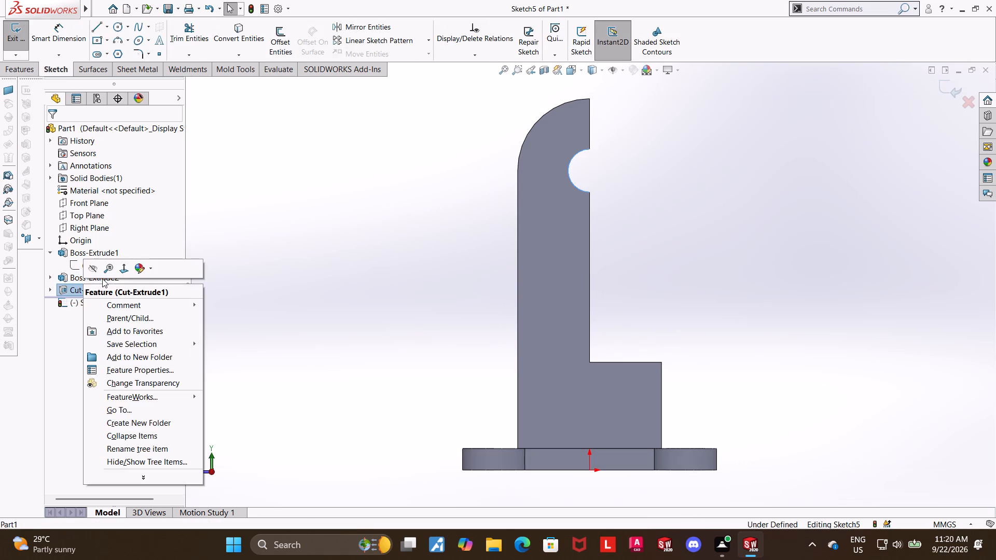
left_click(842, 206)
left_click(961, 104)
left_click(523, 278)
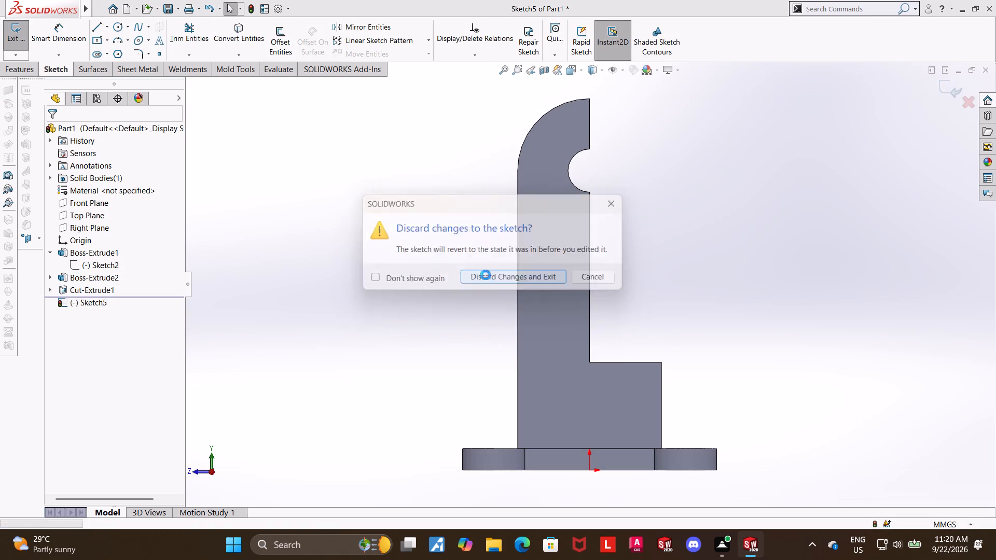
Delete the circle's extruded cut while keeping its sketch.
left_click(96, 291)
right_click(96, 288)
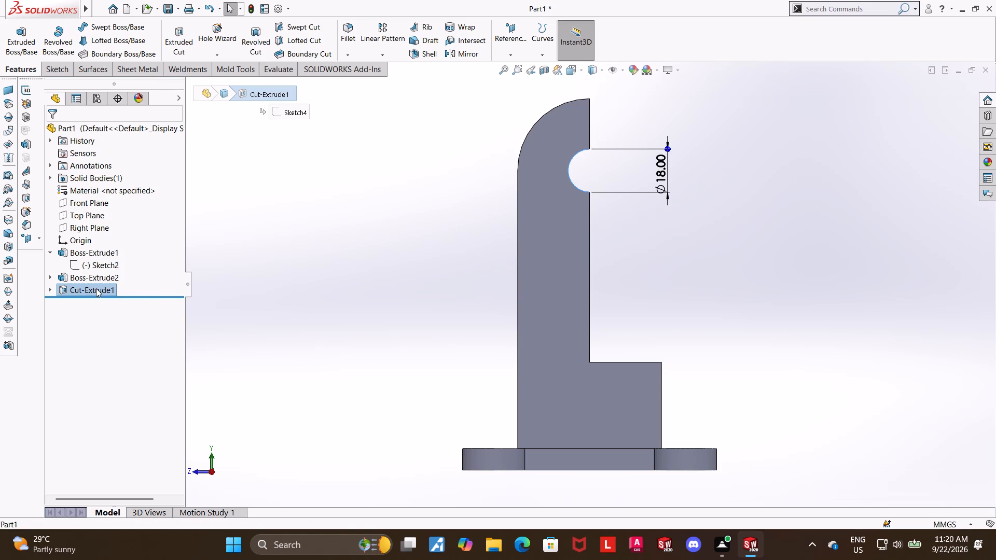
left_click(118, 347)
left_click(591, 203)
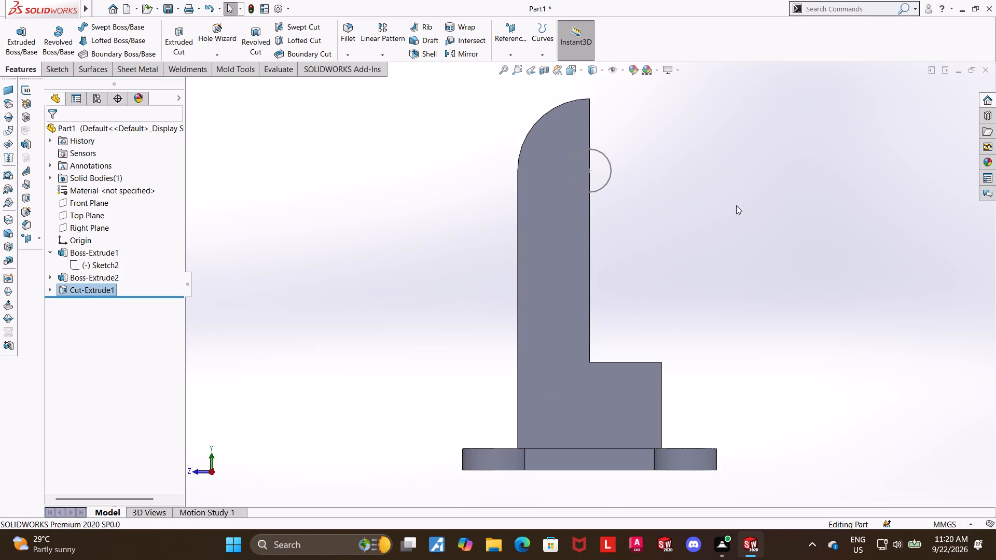
On the upright's tall flat face above the step, sketch a 60 mm horizontal centerline from the circle's centre to the opposite edge.
middle_click_drag(742, 205, 679, 211)
left_click(576, 200)
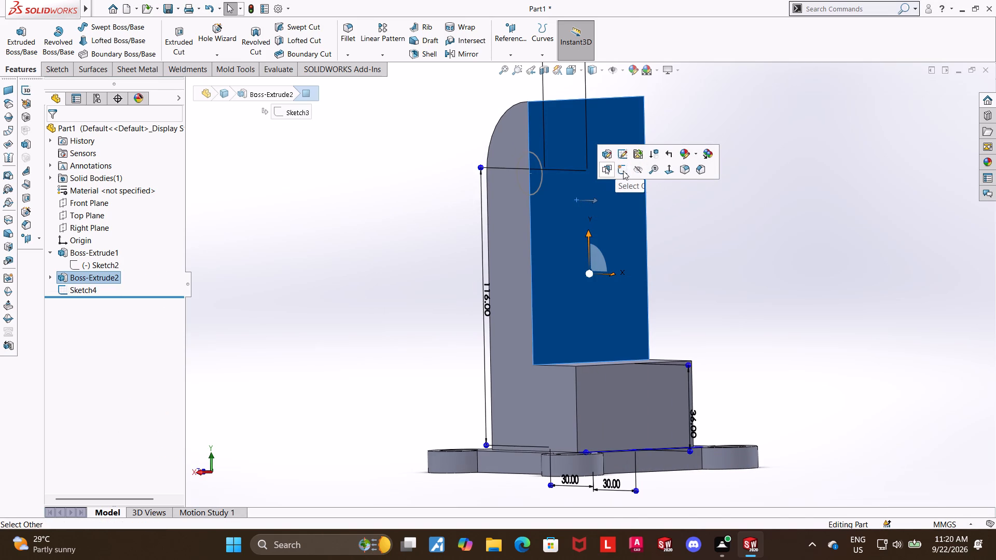
left_click(623, 171)
left_click(66, 310)
left_click(71, 304)
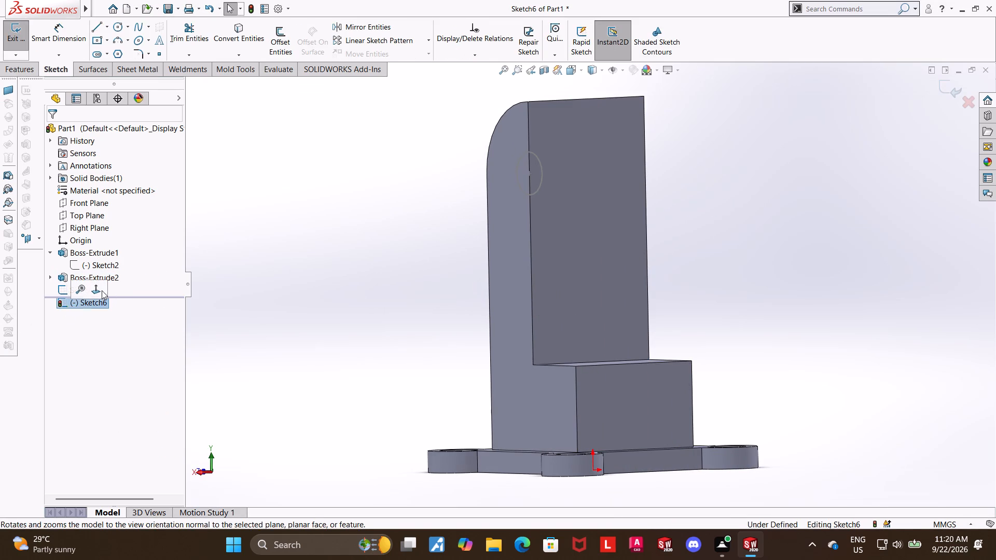
left_click(97, 292)
left_click(105, 25)
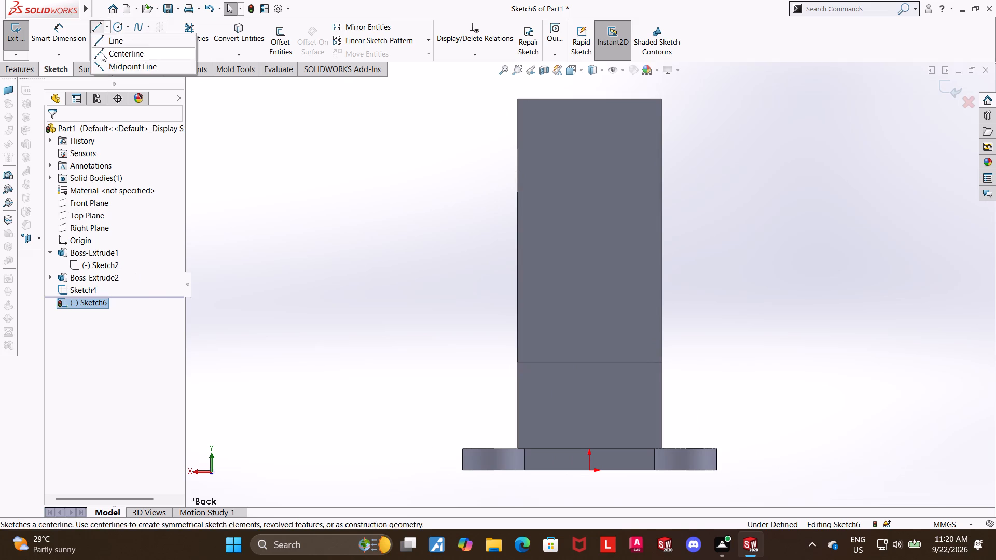
left_click(101, 52)
left_click(517, 171)
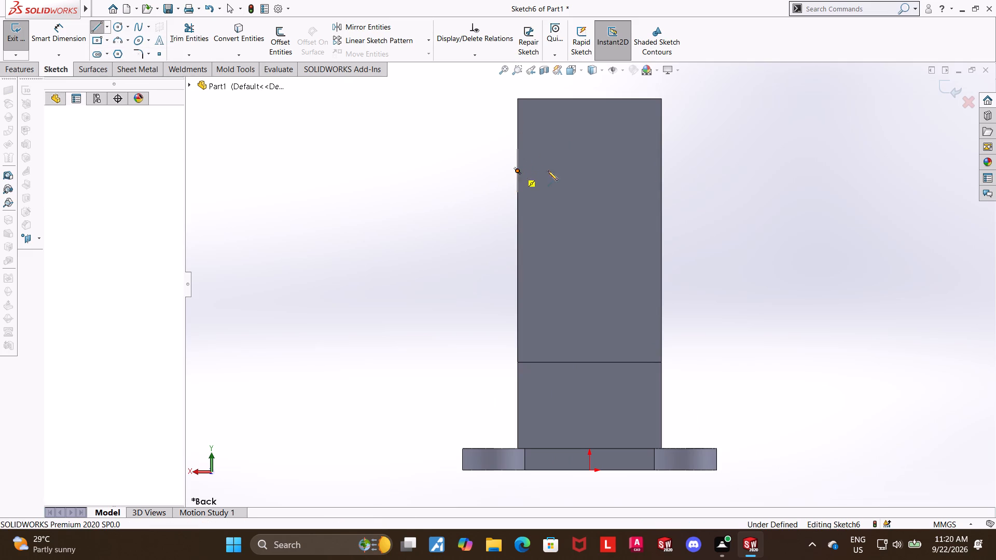
left_click(660, 170)
key("Escape")
key("Escape")
Sketch a closed three-level stepped profile above the centerline, rising toward the circle's edge, with levels about 7, 15 and 20 mm high and 12, 26 and 22 mm long.
scroll(668, 135, "down", 3)
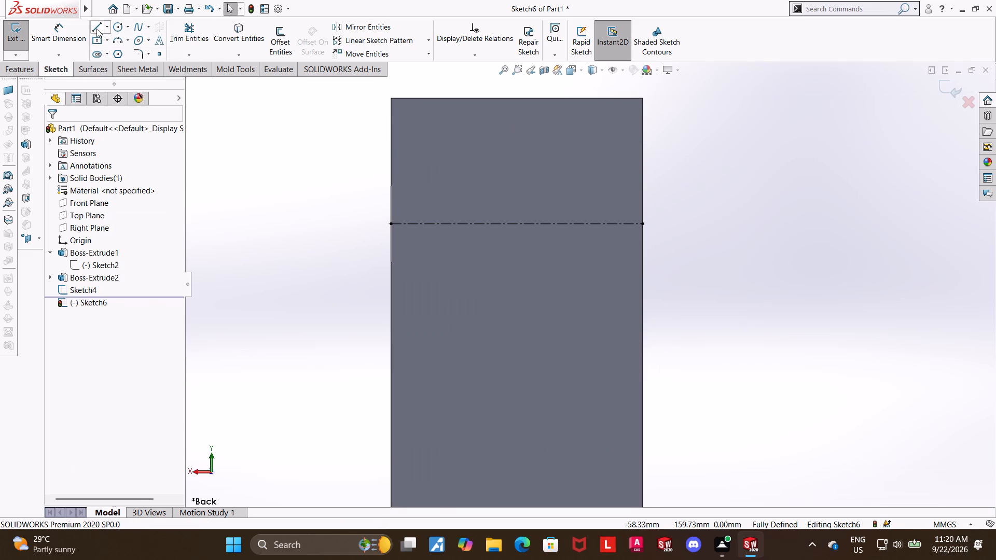
left_click(96, 26)
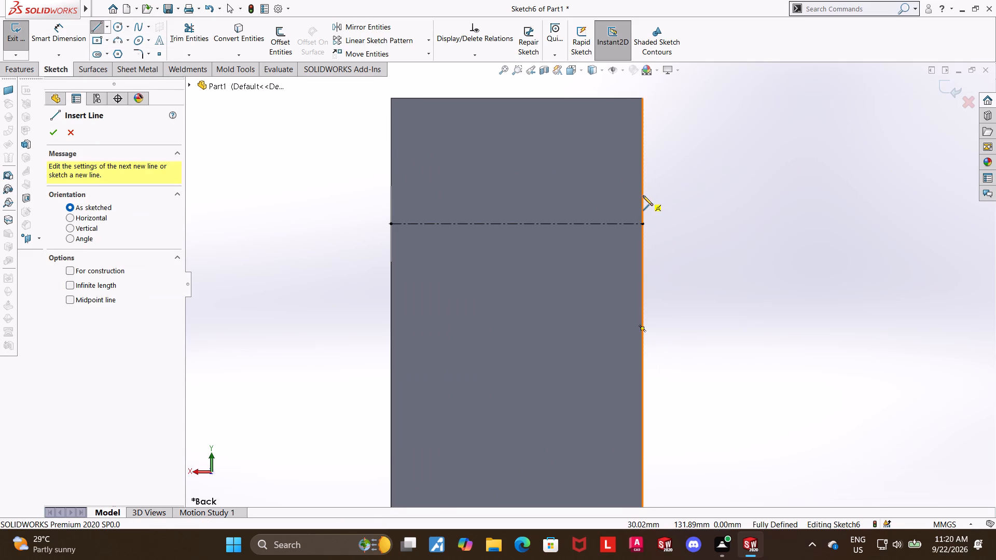
left_click(643, 195)
left_click(591, 197)
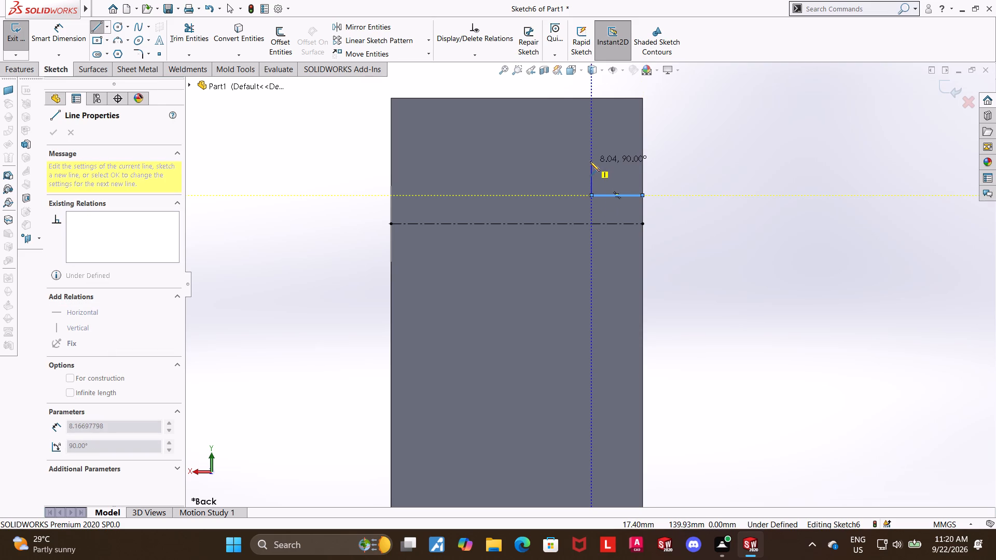
left_click(590, 161)
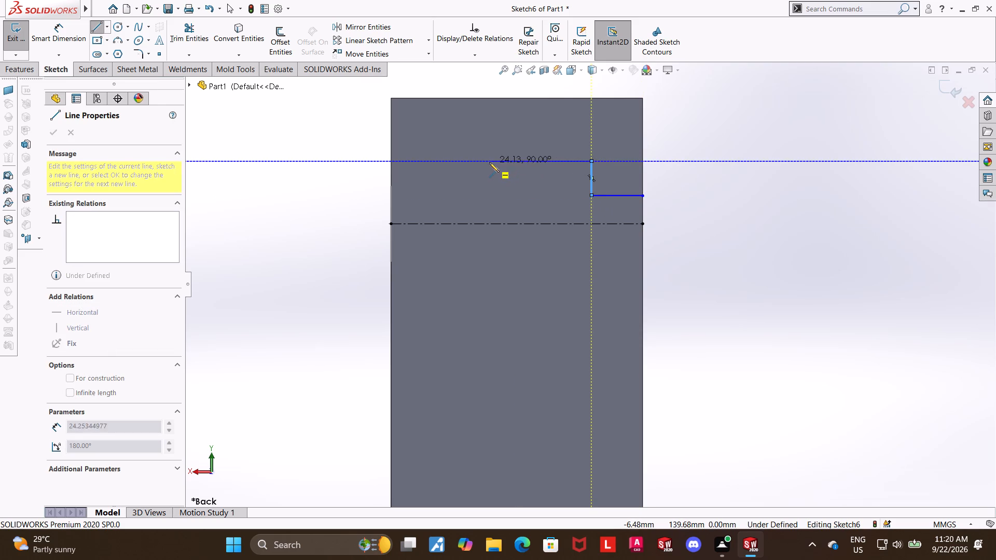
left_click(482, 162)
left_click(482, 141)
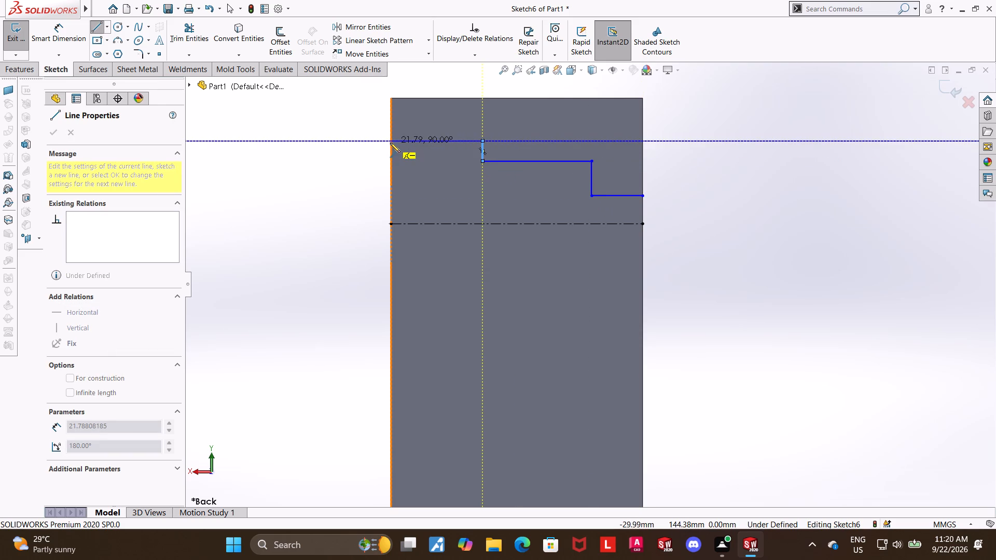
left_click(391, 142)
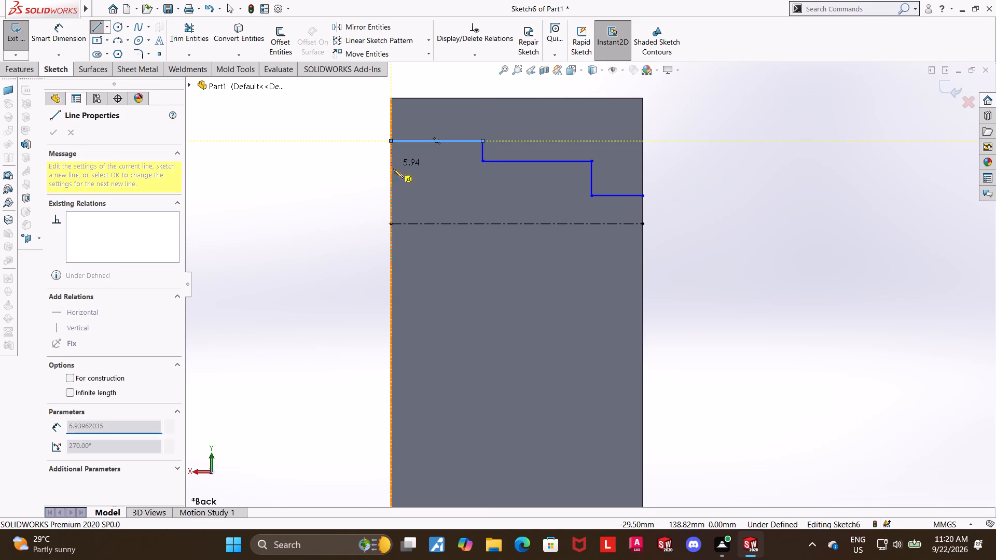
left_click(390, 224)
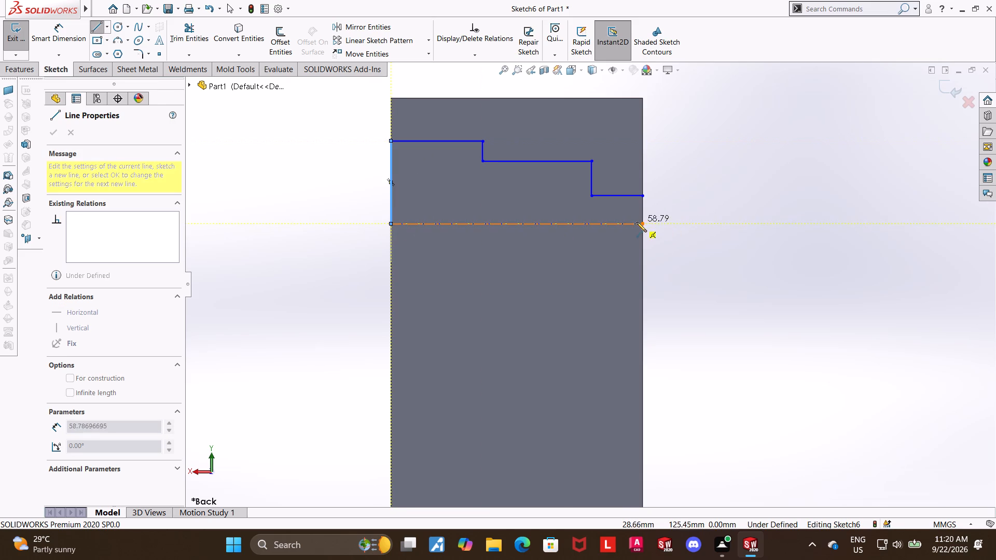
left_click(641, 222)
left_click(641, 197)
key("Escape")
key("Escape")
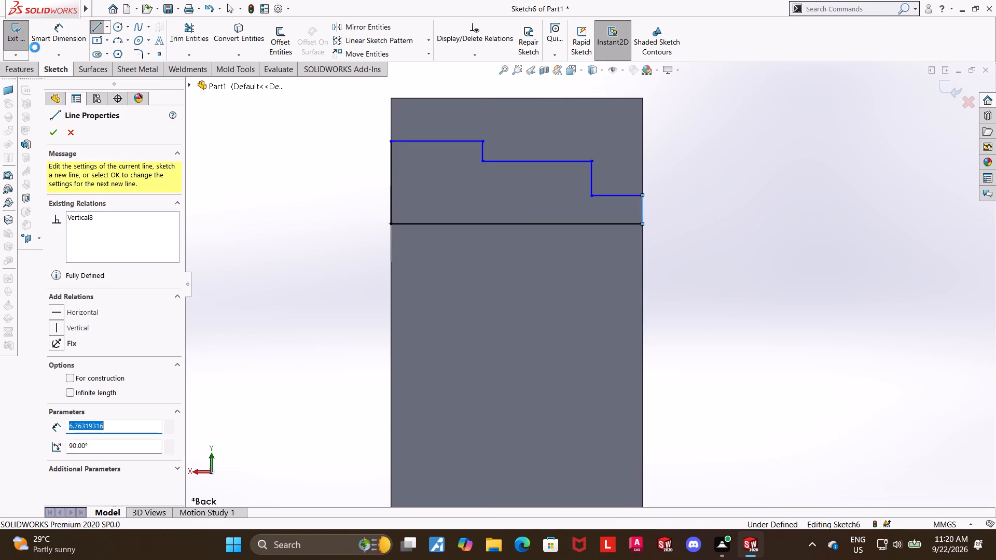
key("Escape")
key("Escape")
Dimension the profile's lowest level 9 mm from the centerline.
left_click(41, 24)
left_click(620, 198)
left_click(622, 221)
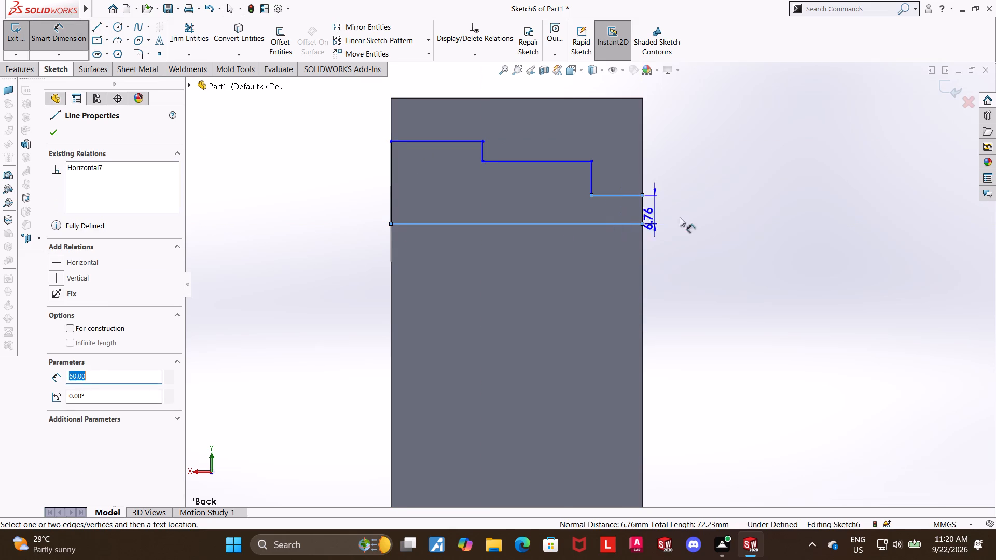
left_click(700, 215)
key("9")
key("Return")
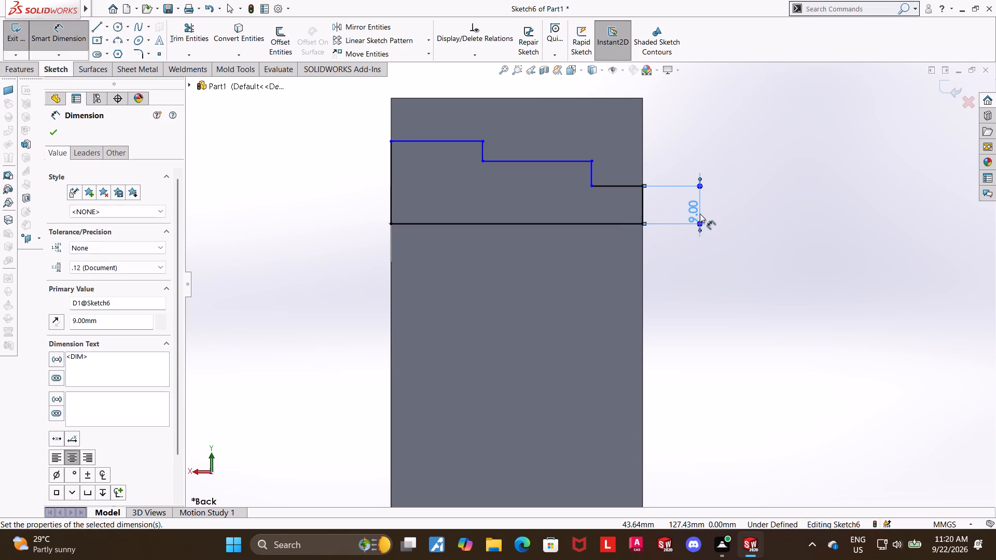
key("Escape")
Dimension the profile's middle level 15 mm from the centerline.
left_click(37, 36)
left_click(553, 163)
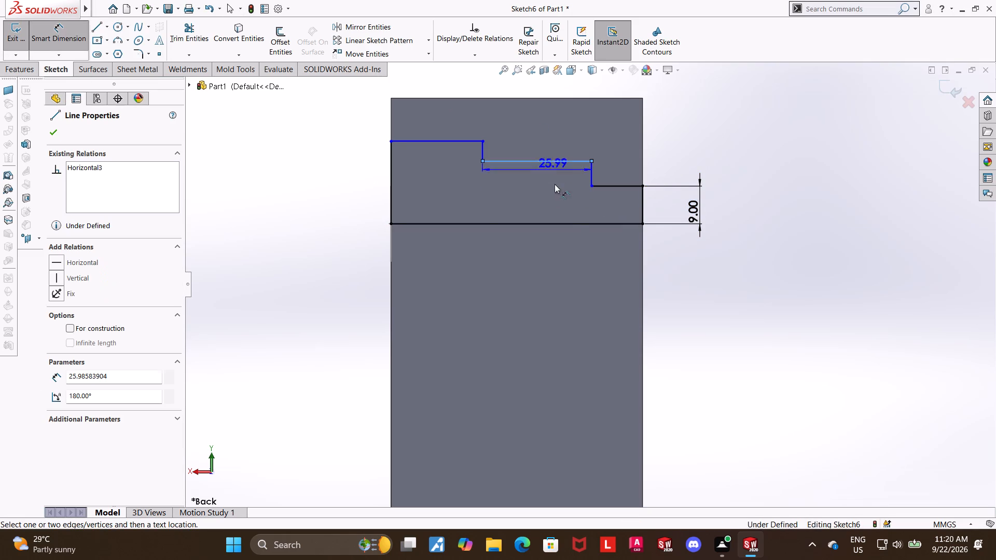
left_click(560, 222)
left_click(757, 200)
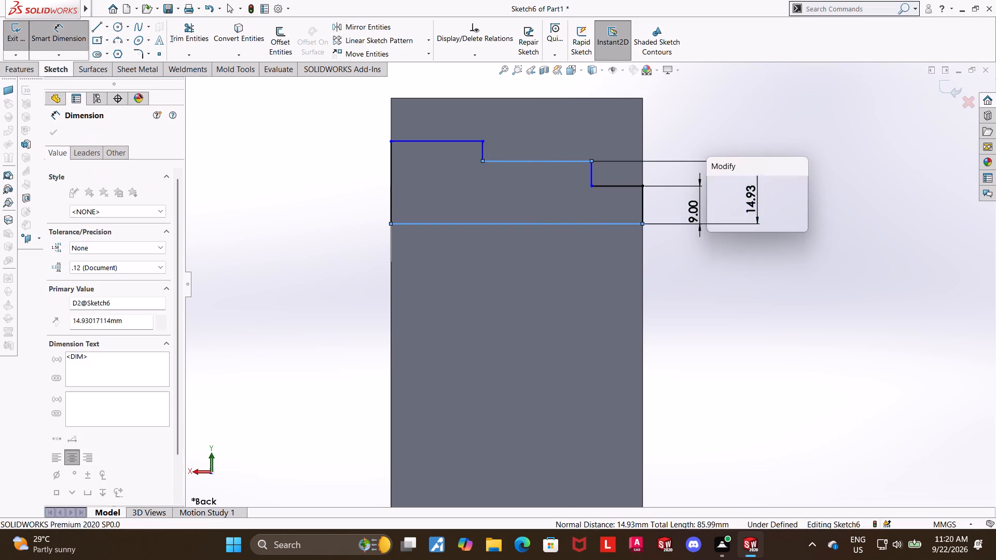
type("15")
key("Return")
key("Escape")
key("Escape")
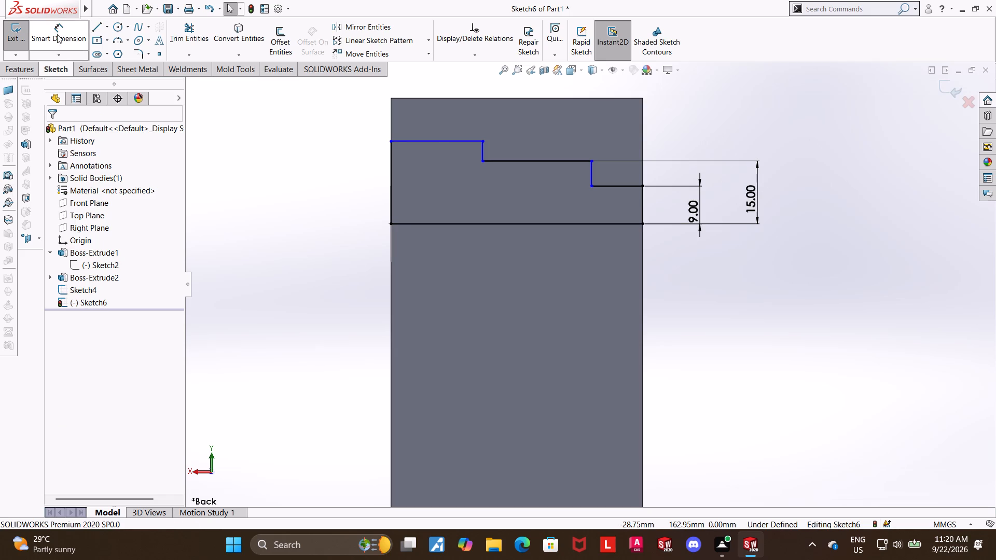
Dimension the profile's highest level 20 mm from the centerline.
left_click(57, 34)
left_click(431, 142)
left_click(450, 225)
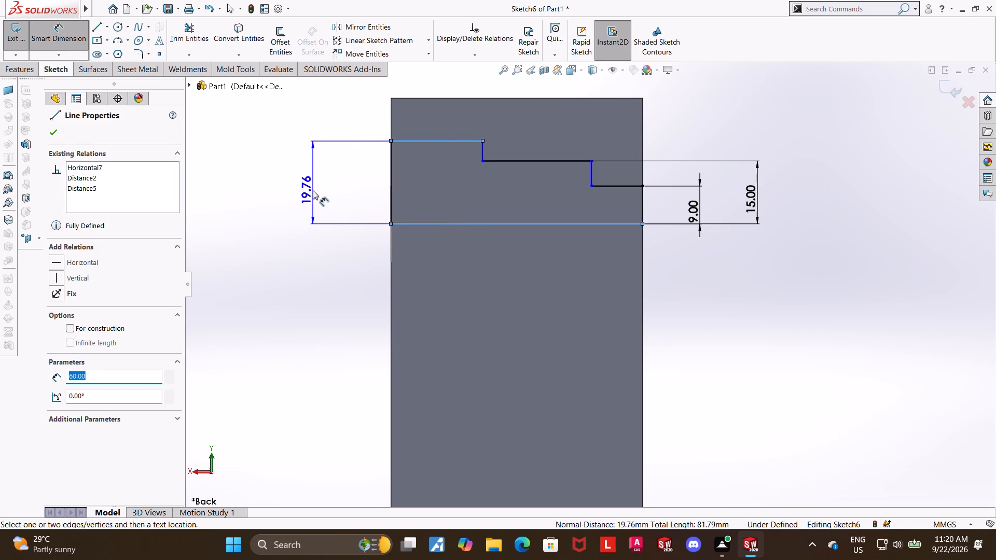
left_click(313, 190)
type("20")
key("Return")
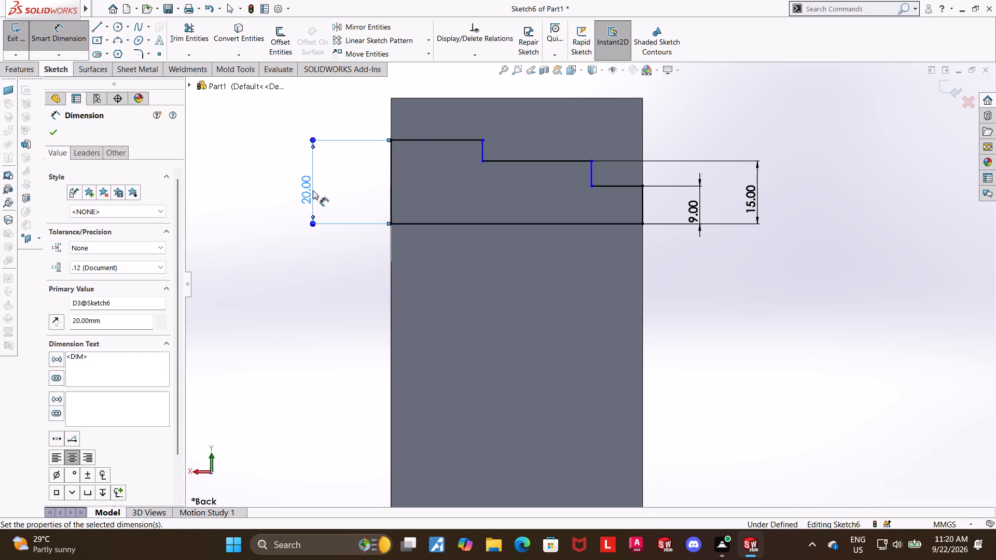
key("Escape")
key("Escape")
Dimension the lowest level's length as 20 mm between its riser and the profile's short end line.
left_click(56, 27)
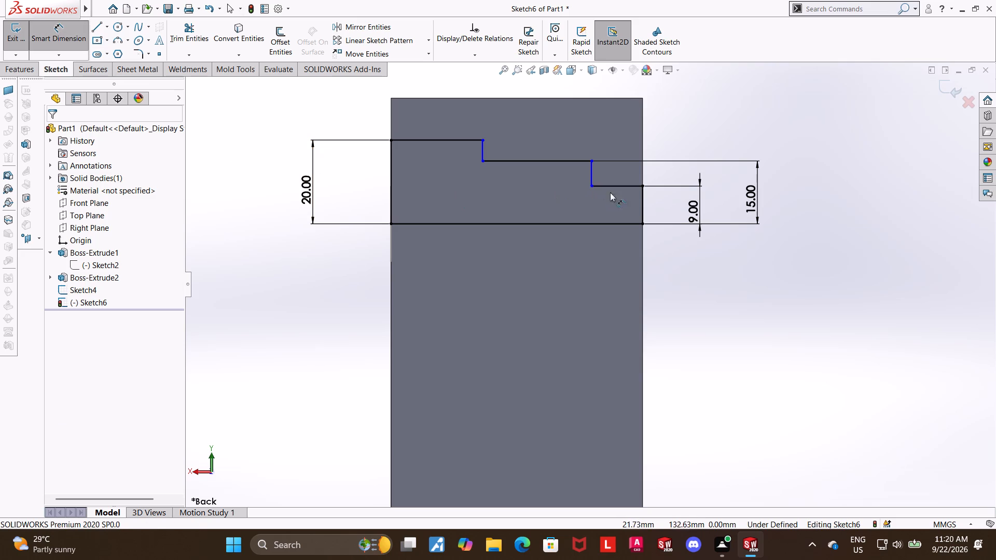
left_click(592, 171)
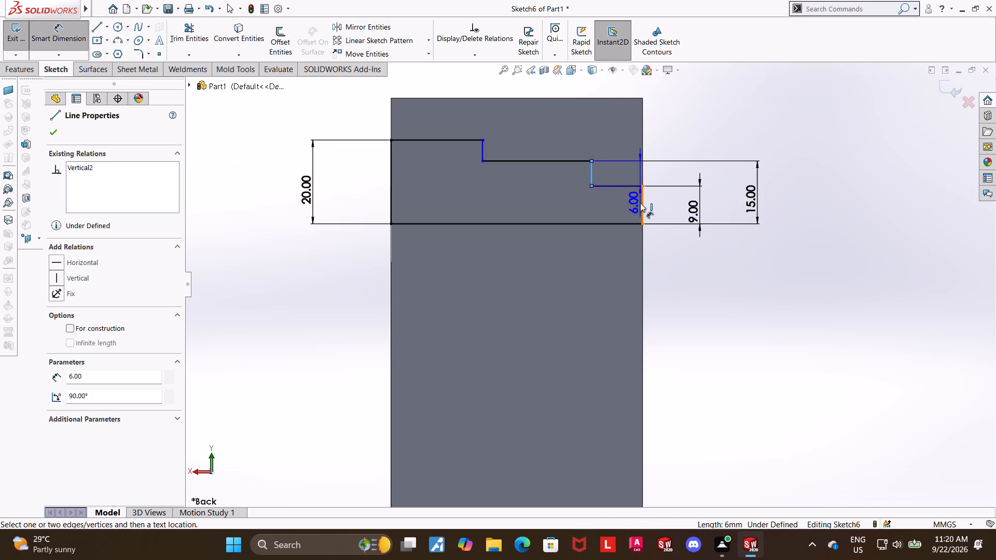
left_click(640, 203)
scroll(617, 120, "up", 1)
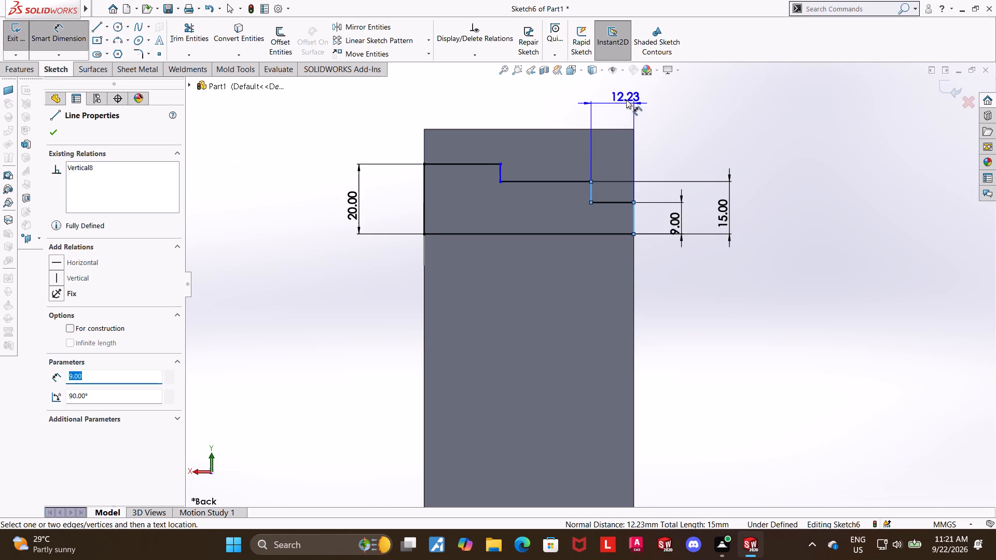
left_click(619, 104)
type("20")
key("Return")
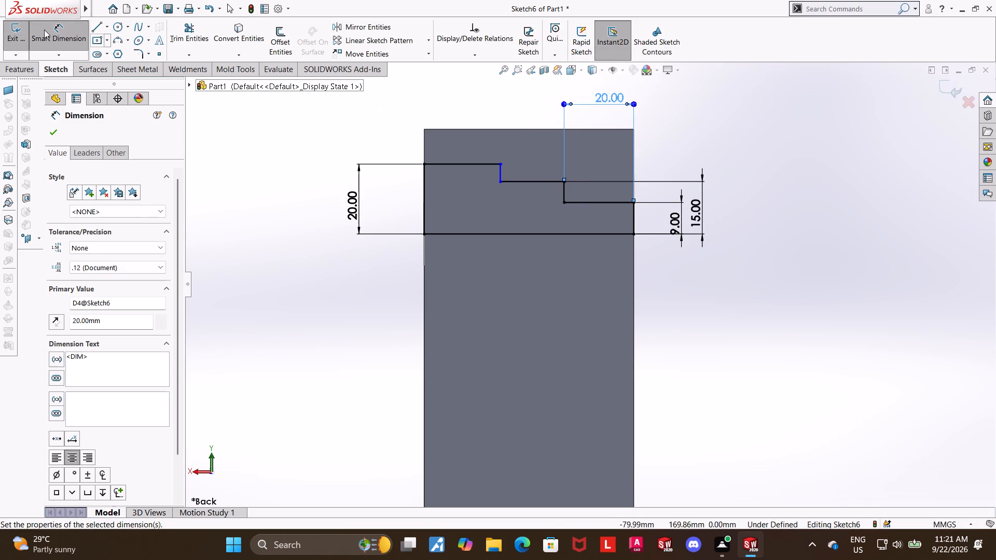
Dimension the middle level's length as 20 mm.
left_click(518, 181)
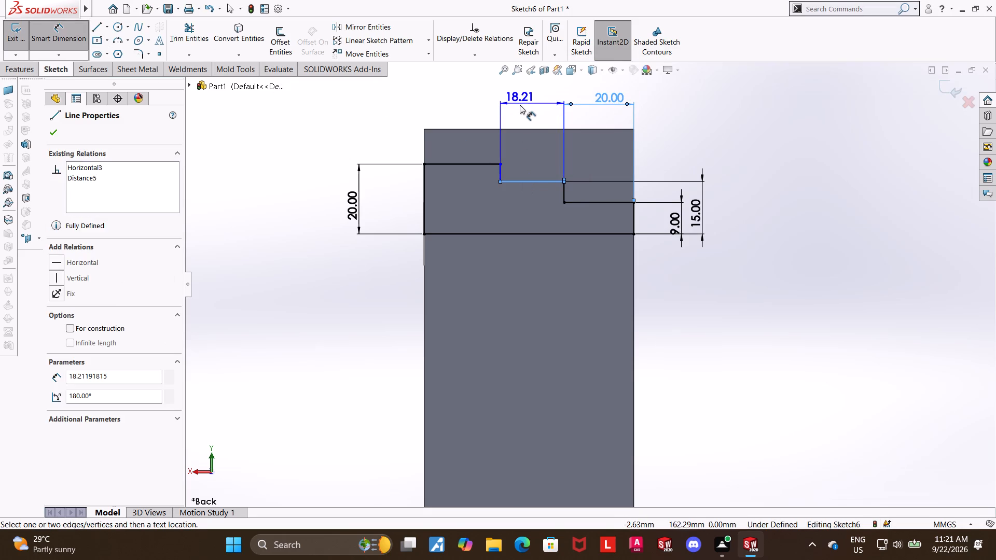
left_click(520, 105)
type("20")
key("Return")
key("Escape")
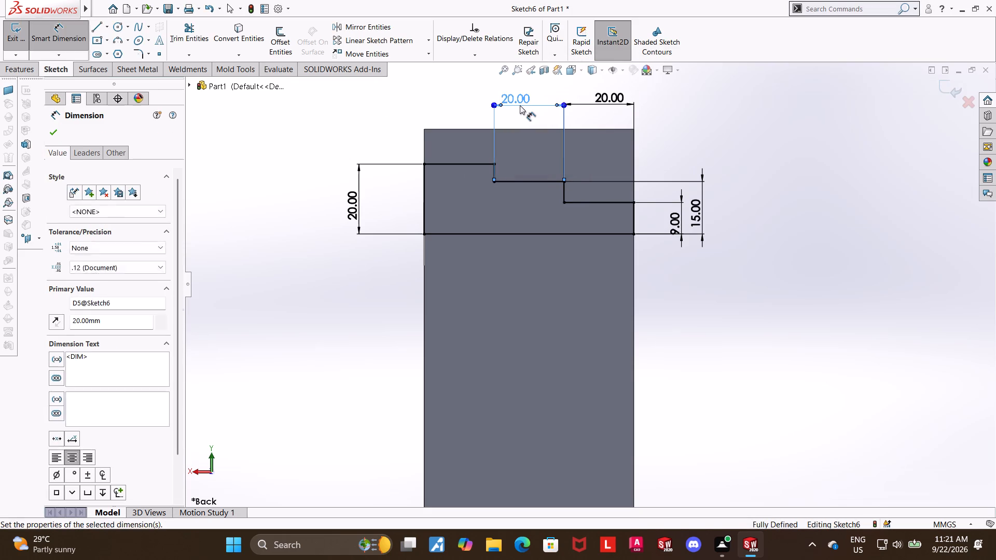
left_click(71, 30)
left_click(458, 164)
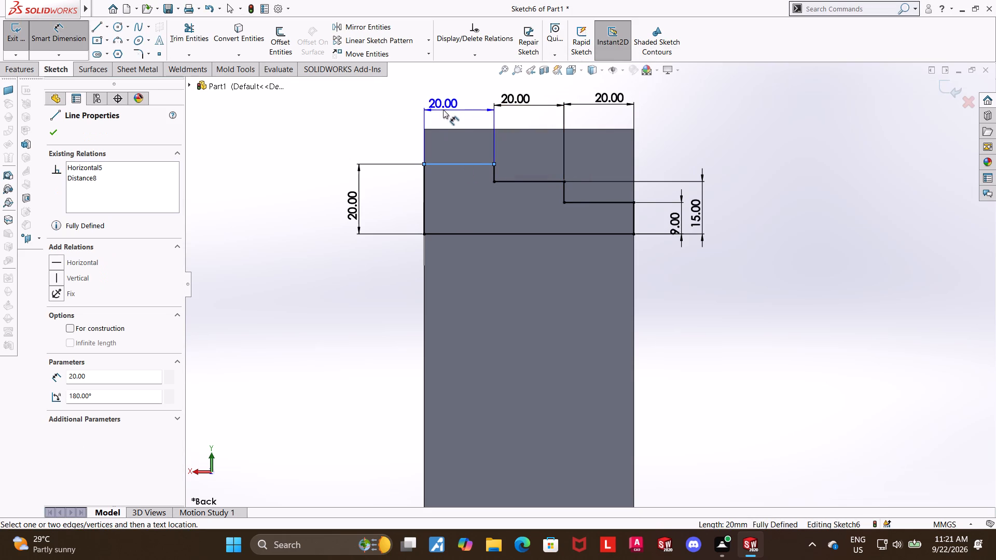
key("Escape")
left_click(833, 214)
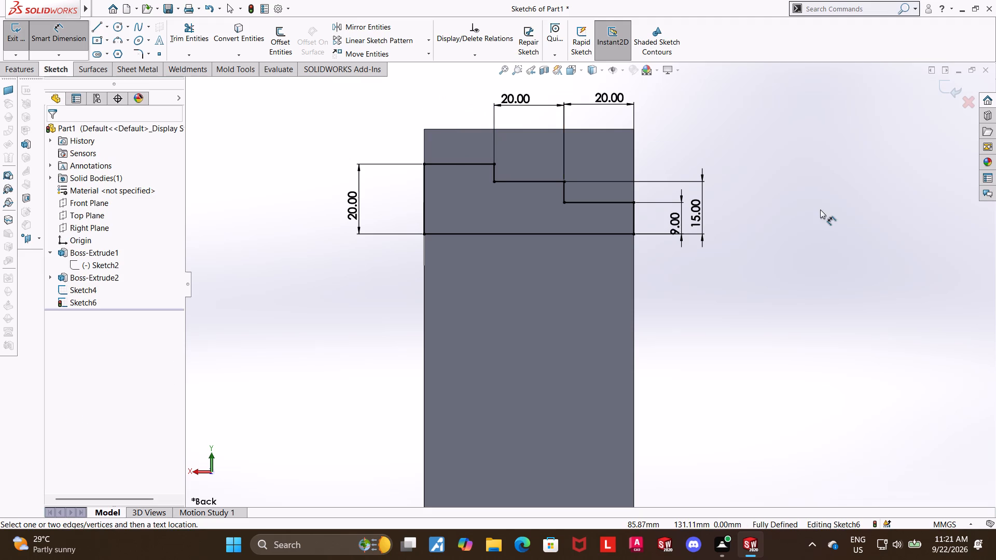
Finish the sketch and revolve-cut the stepped profile 360 degrees about the horizontal centerline through the upright.
middle_click_drag(796, 202, 853, 216)
left_click(945, 83)
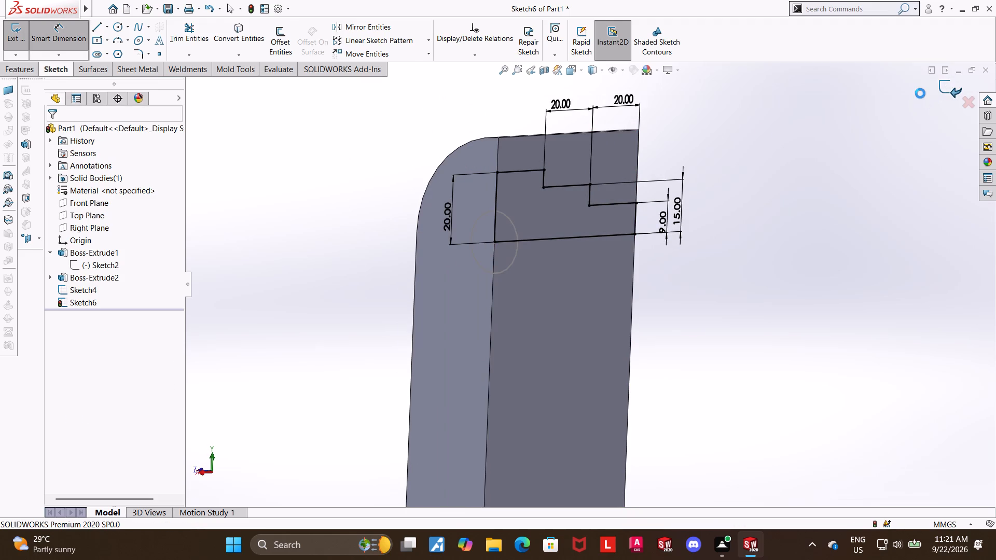
left_click(254, 34)
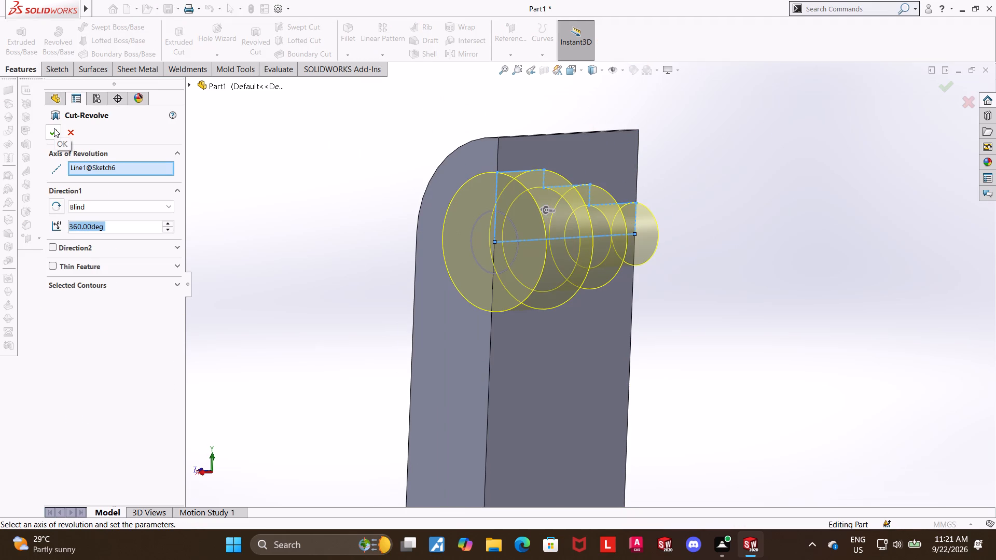
left_click(54, 128)
left_click(686, 210)
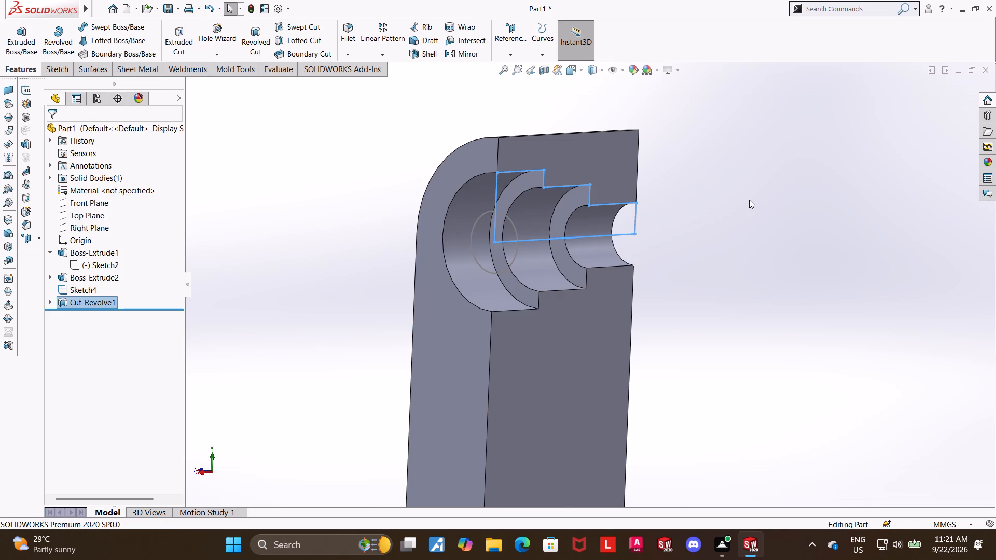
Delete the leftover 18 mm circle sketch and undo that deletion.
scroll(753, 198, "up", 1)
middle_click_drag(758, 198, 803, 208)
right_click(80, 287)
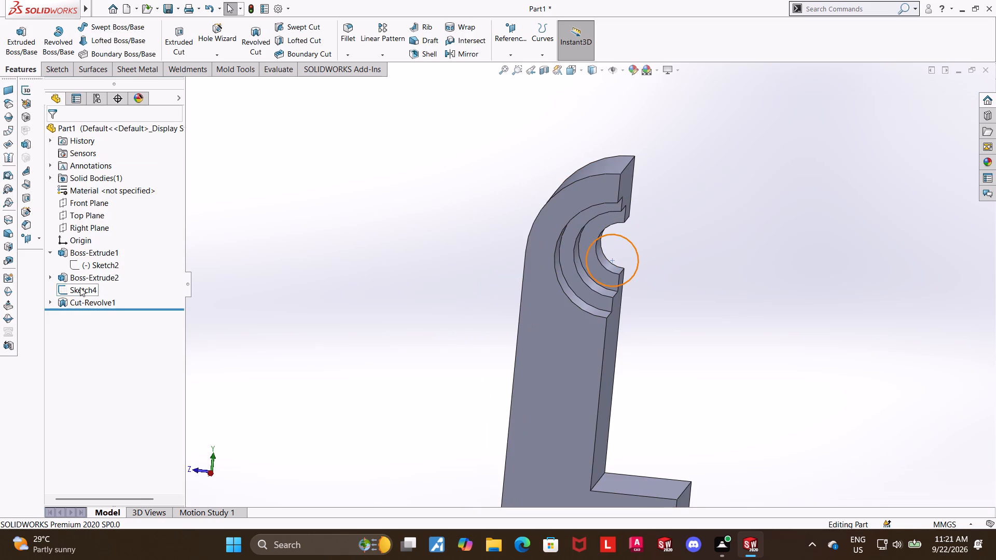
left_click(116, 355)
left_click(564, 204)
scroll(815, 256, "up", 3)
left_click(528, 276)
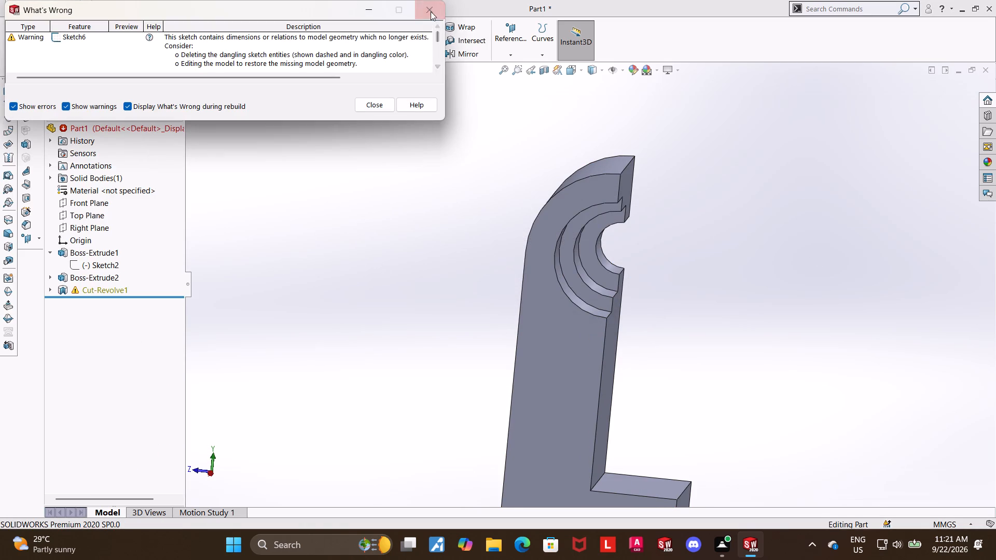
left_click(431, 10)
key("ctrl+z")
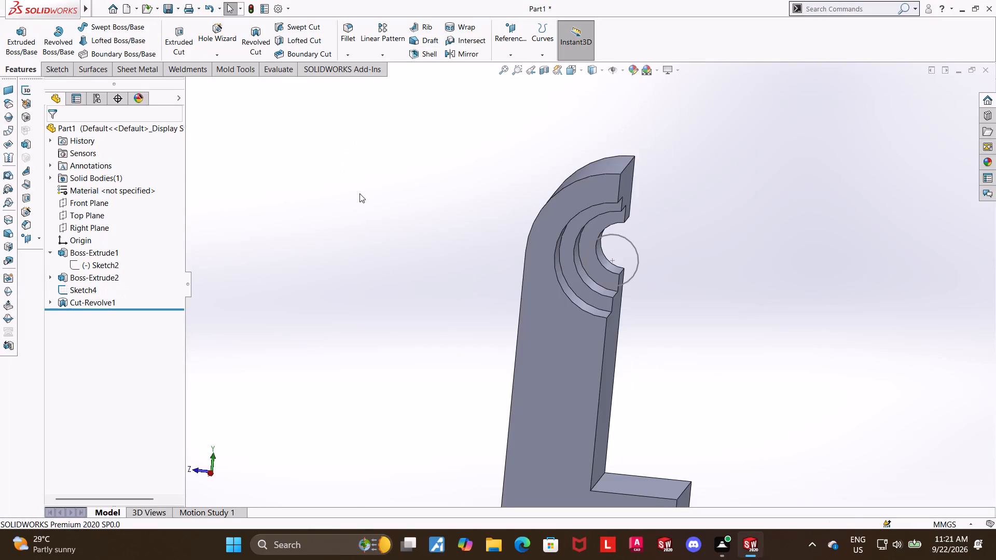
Hide the leftover 18 mm circle sketch.
middle_click_drag(350, 193, 316, 189)
left_click(918, 275)
scroll(811, 266, "up", 4)
scroll(748, 244, "down", 2)
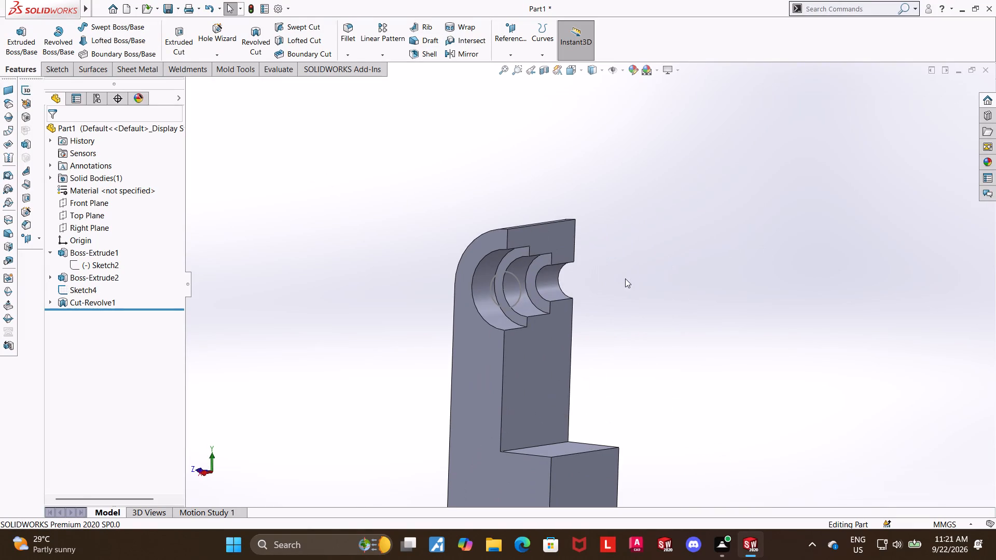
right_click(78, 293)
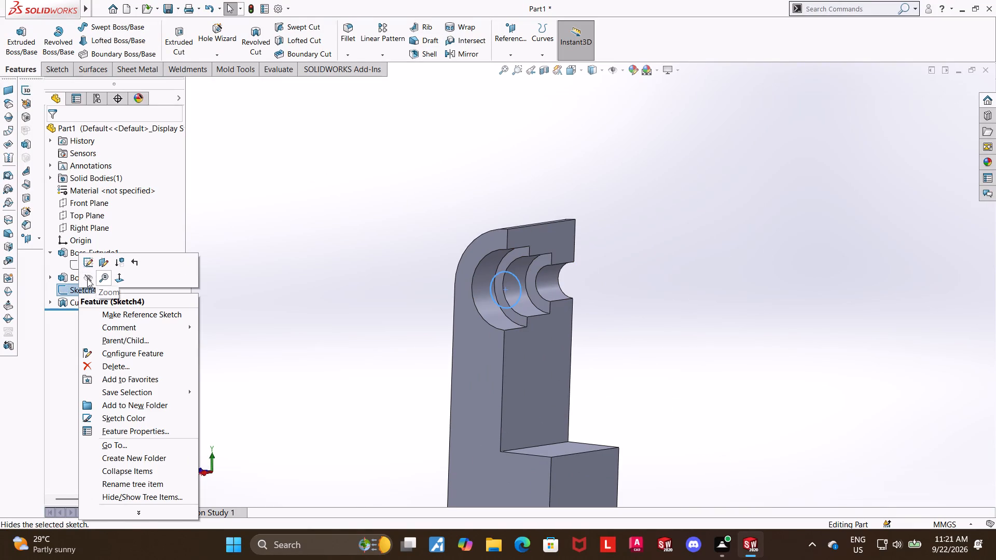
left_click(87, 278)
left_click(282, 283)
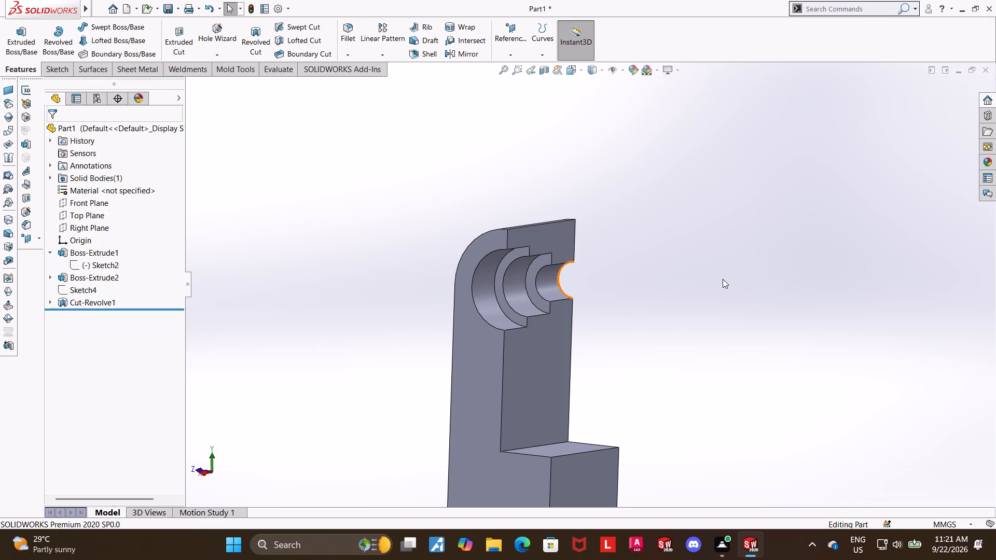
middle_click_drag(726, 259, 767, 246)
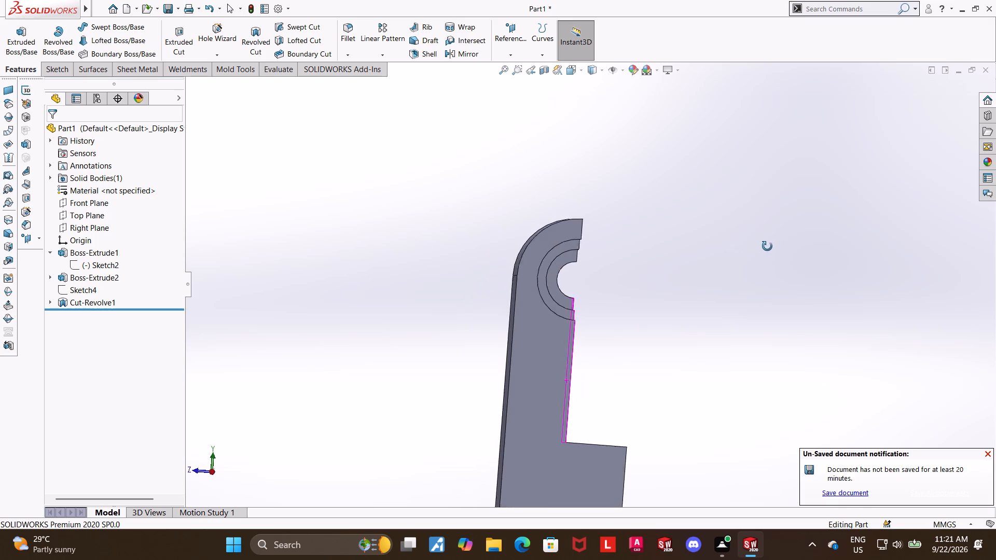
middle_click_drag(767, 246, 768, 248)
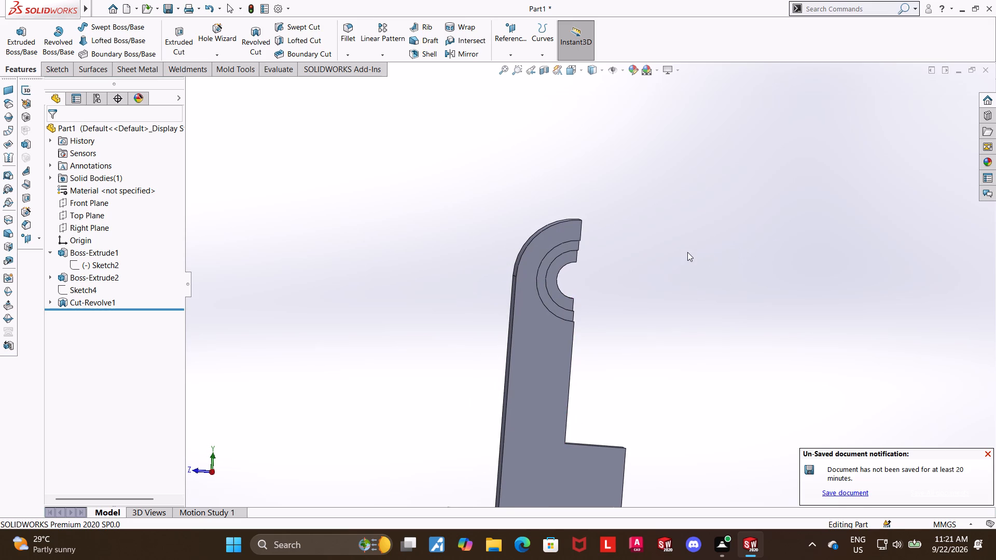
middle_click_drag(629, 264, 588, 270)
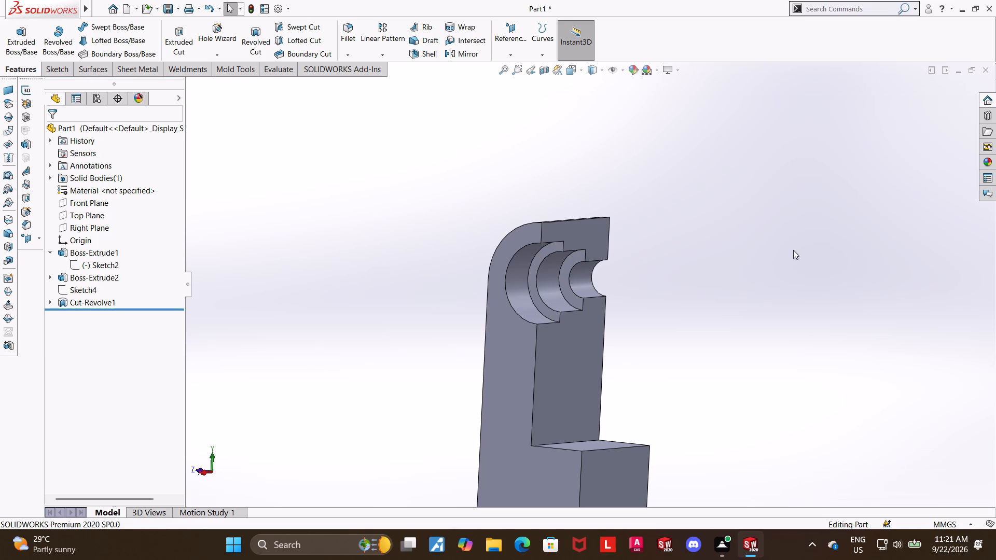
Examine the stepped bore, upright and base plate from several sides.
middle_click_drag(783, 253, 752, 354)
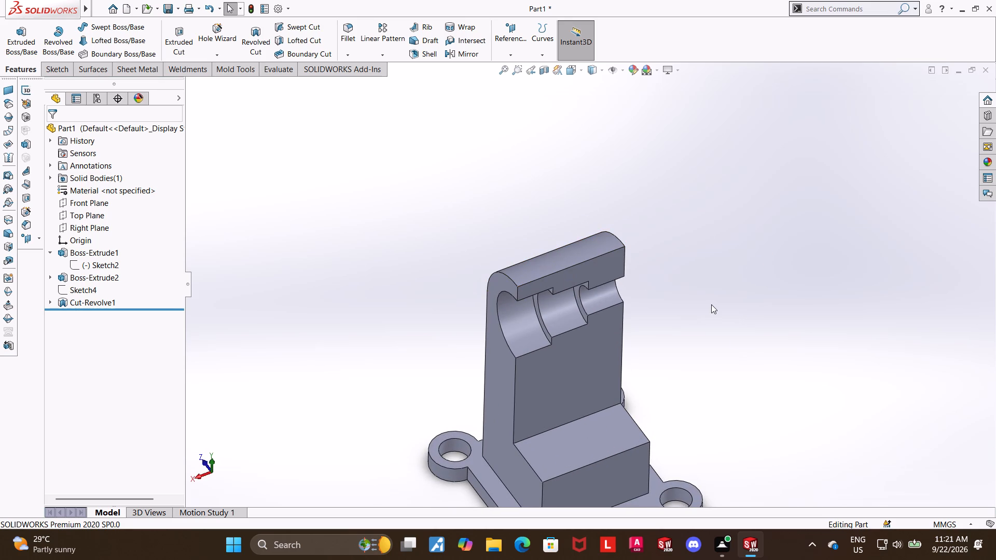
scroll(711, 304, "up", 5)
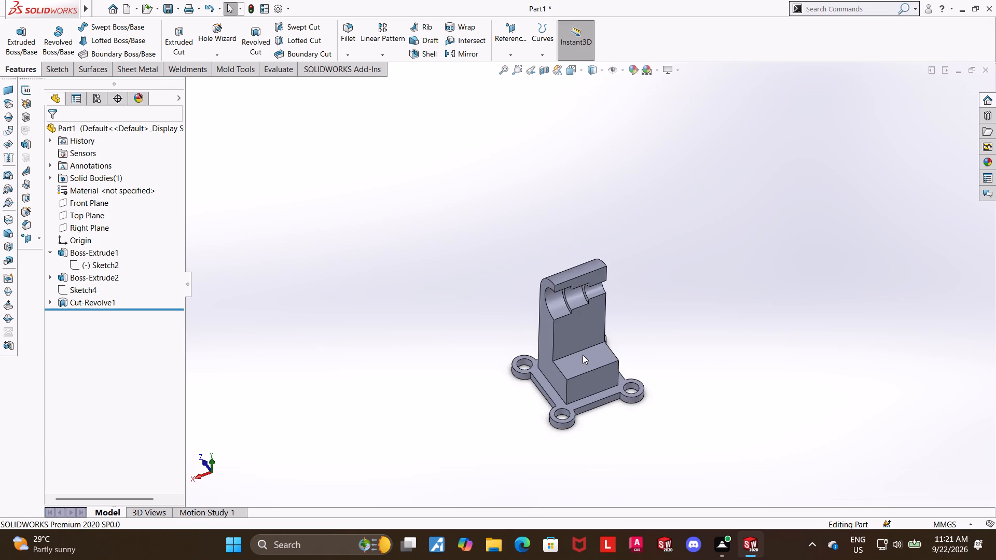
scroll(583, 355, "down", 3)
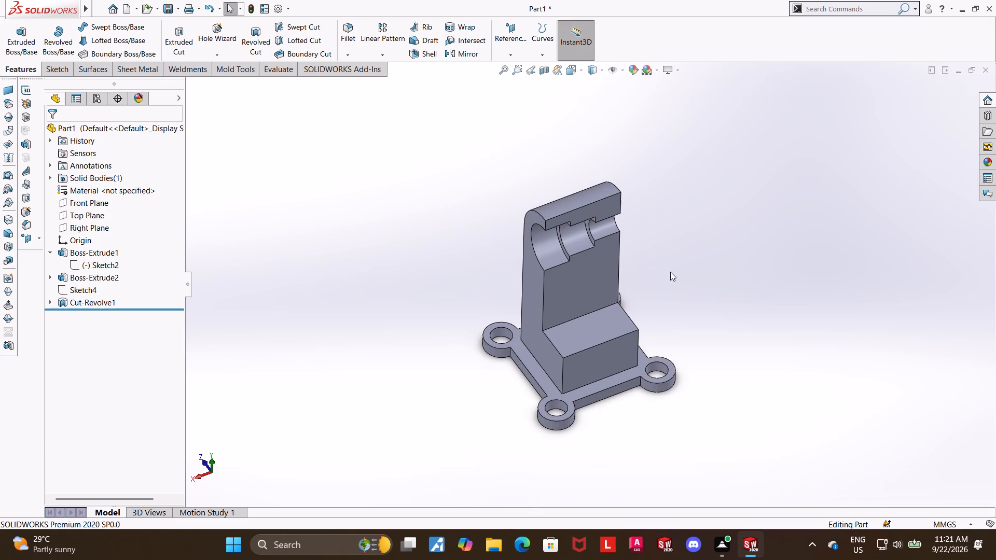
middle_click_drag(672, 262, 629, 281)
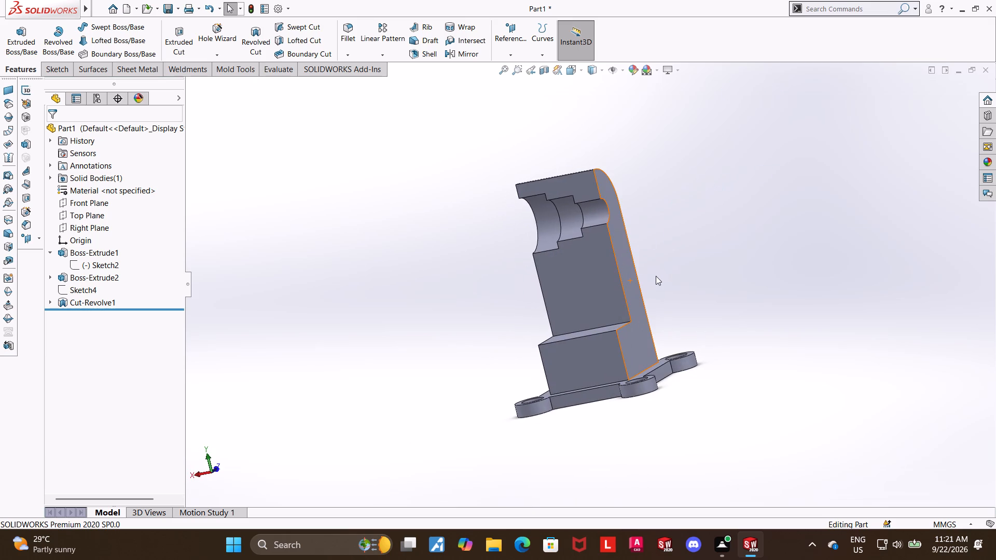
middle_click_drag(675, 282, 770, 254)
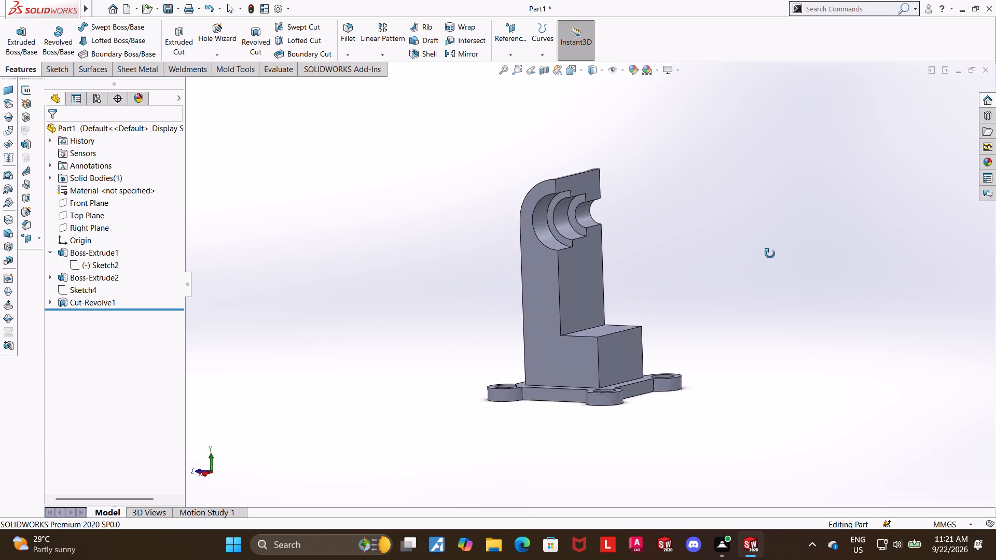
middle_click_drag(770, 254, 807, 246)
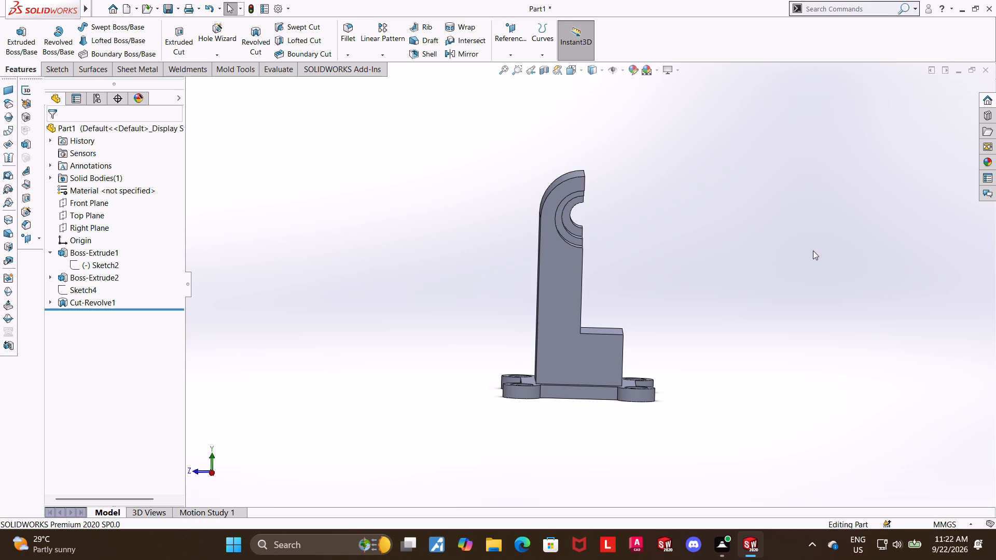
middle_click_drag(829, 248, 834, 246)
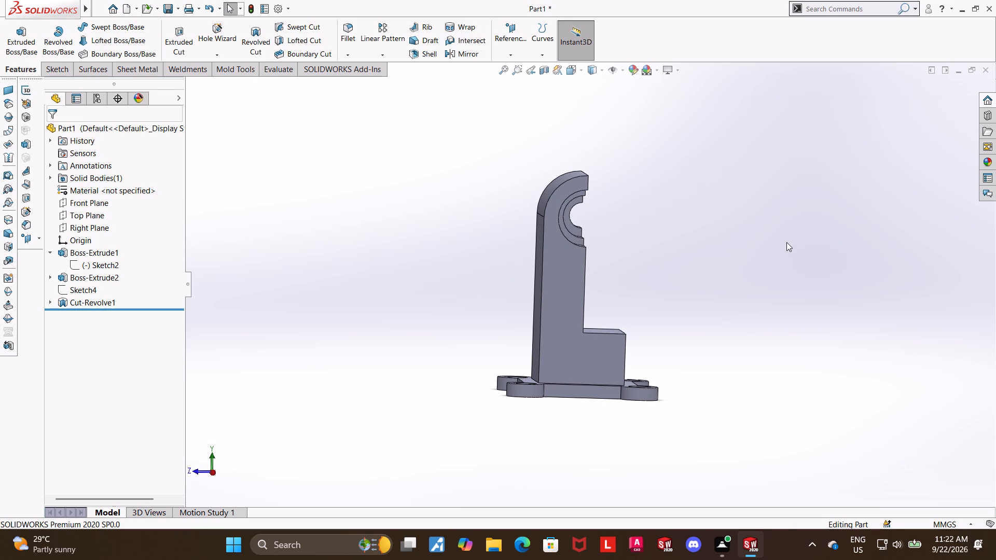
middle_click_drag(541, 277, 463, 273)
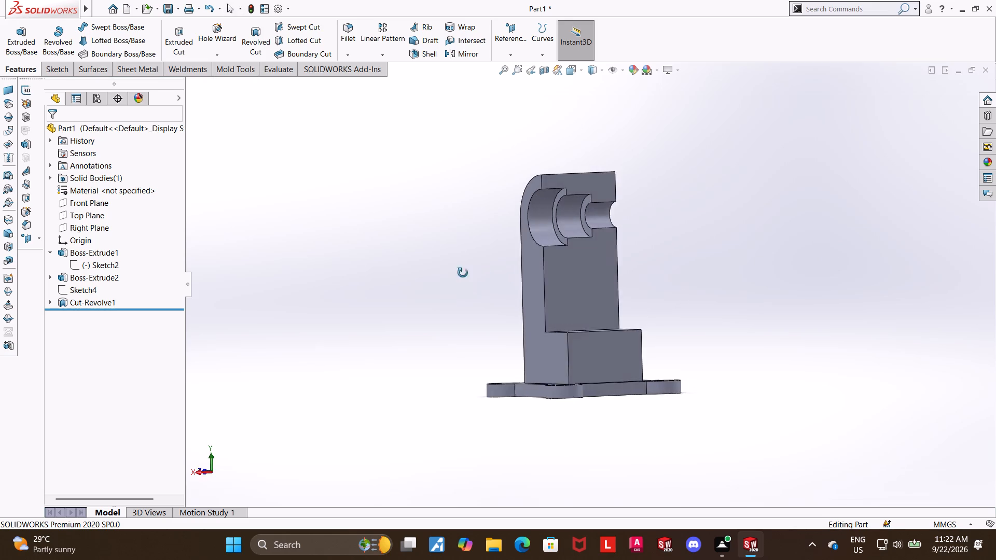
middle_click_drag(463, 273, 417, 269)
Start a sketch on the upright's flat face above the step and draw a 60 mm horizontal construction line along the step edge.
left_click(592, 317)
left_click(639, 288)
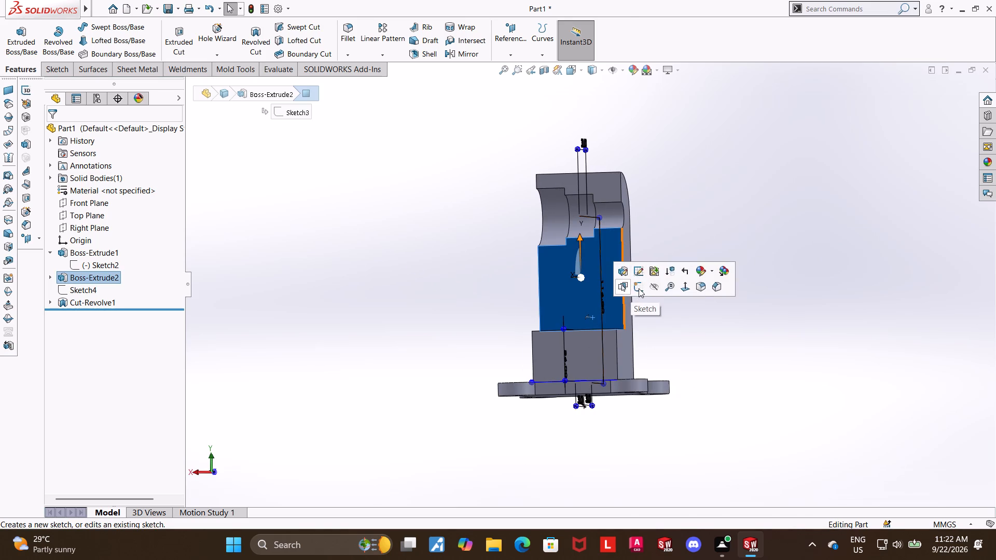
left_click(100, 314)
left_click(125, 302)
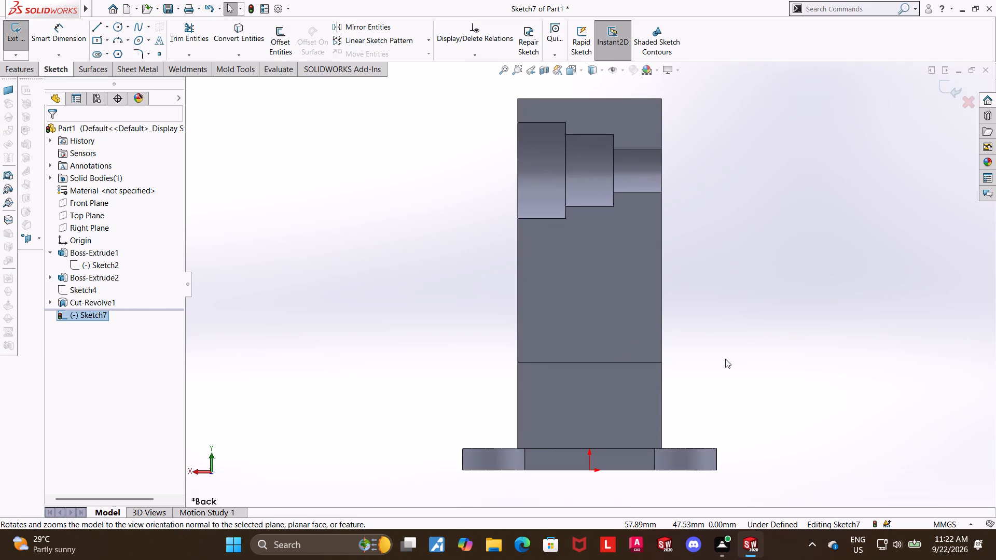
left_click(107, 30)
left_click(107, 55)
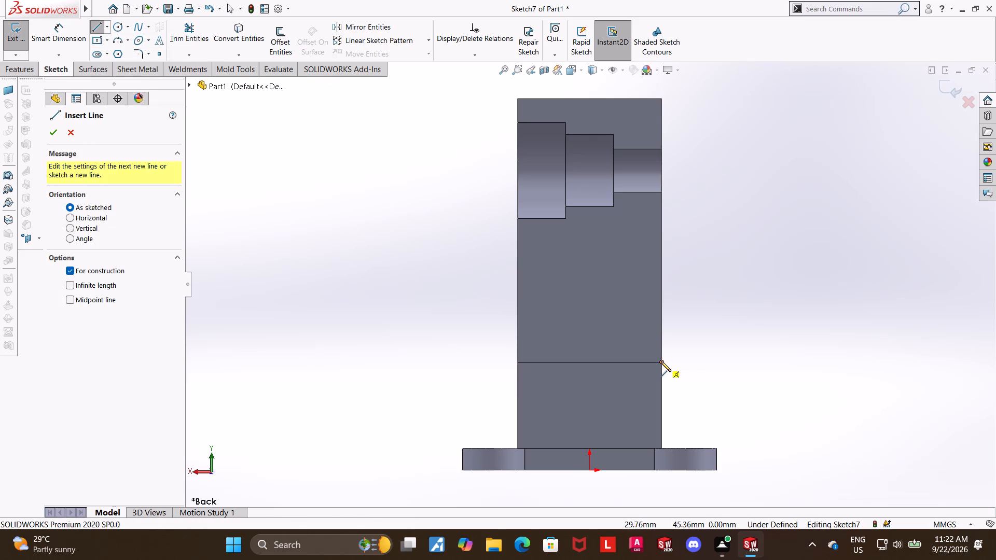
left_click(661, 361)
left_click(516, 362)
key("Escape")
key("Escape")
Sketch a closed U-shaped profile 60 mm wide on the step edge, about 16.5 mm tall, with a central notch about 10.8 mm deep.
scroll(699, 332, "down", 3)
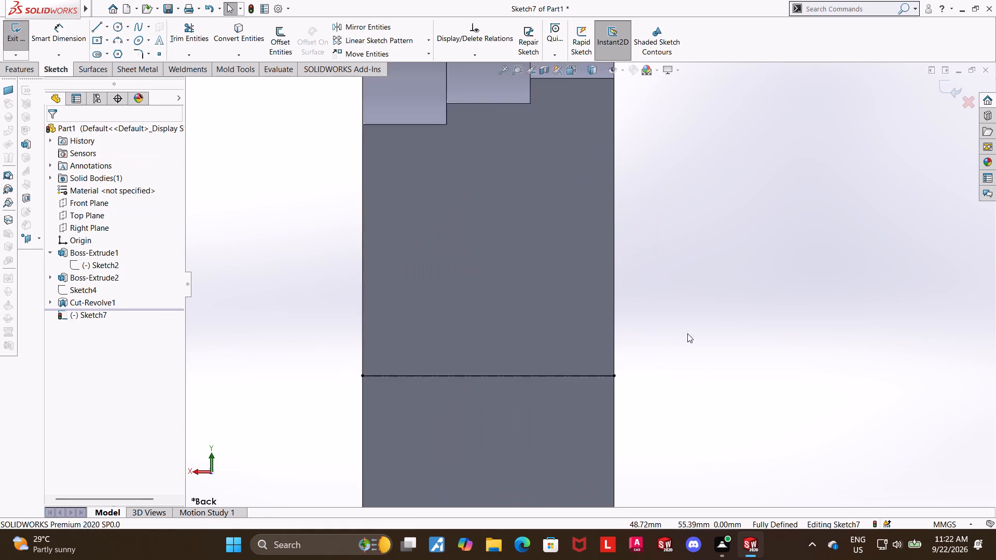
scroll(687, 333, "down", 1)
scroll(402, 337, "up", 2)
scroll(418, 345, "down", 1)
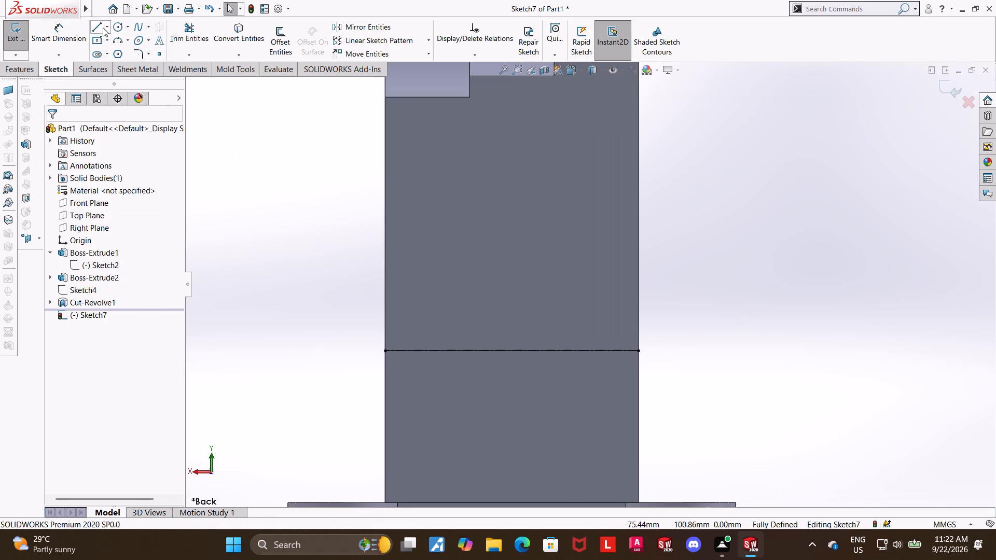
left_click(101, 25)
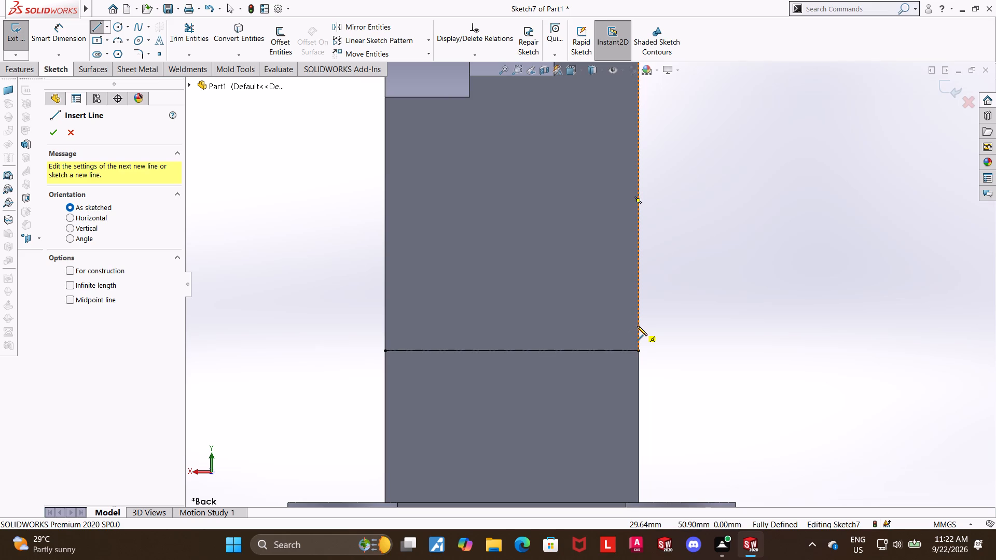
left_click(640, 281)
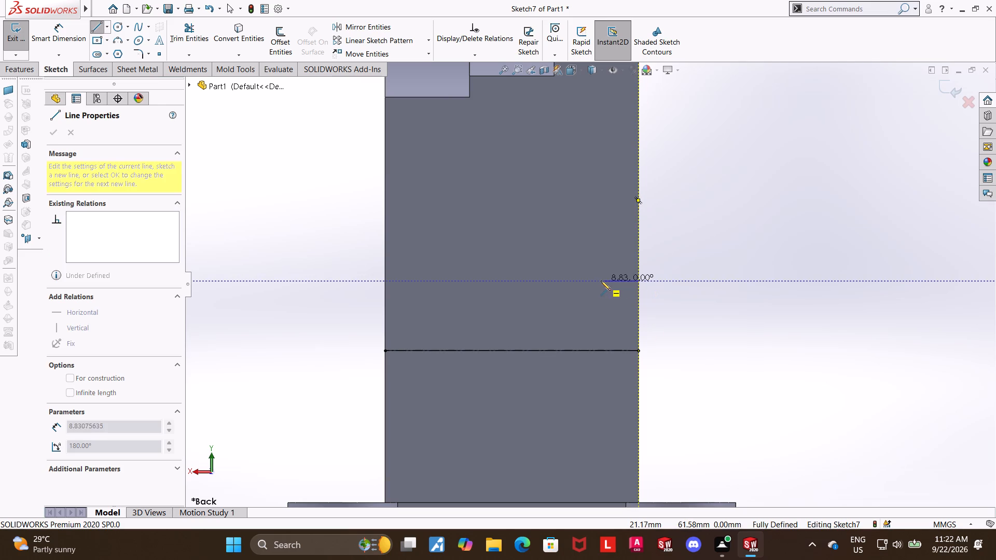
left_click(589, 281)
left_click(589, 327)
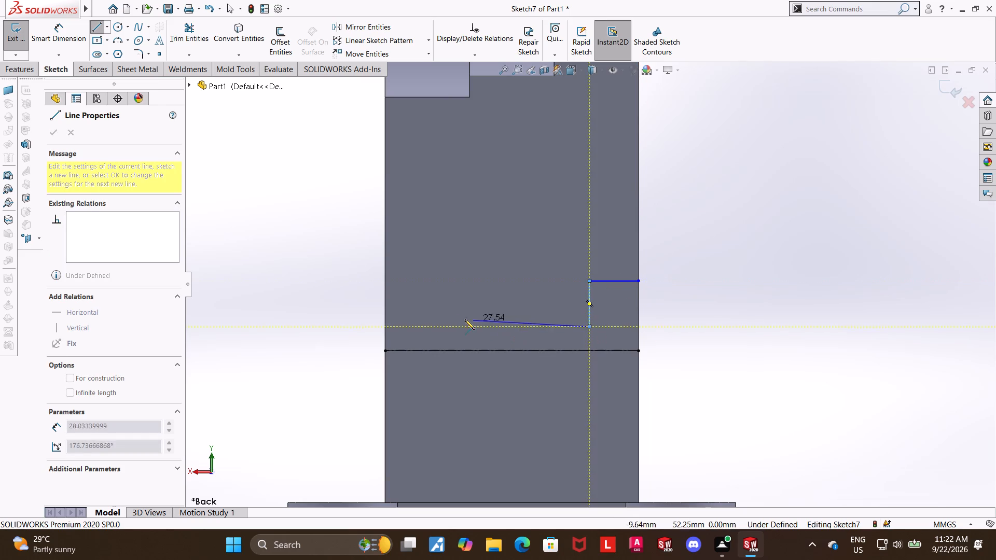
left_click(437, 327)
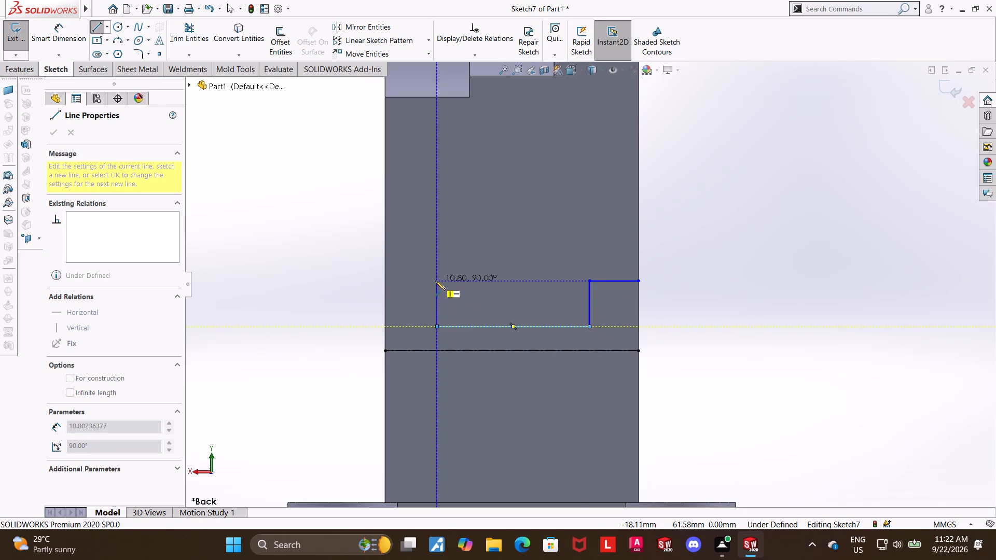
left_click(435, 281)
left_click(383, 280)
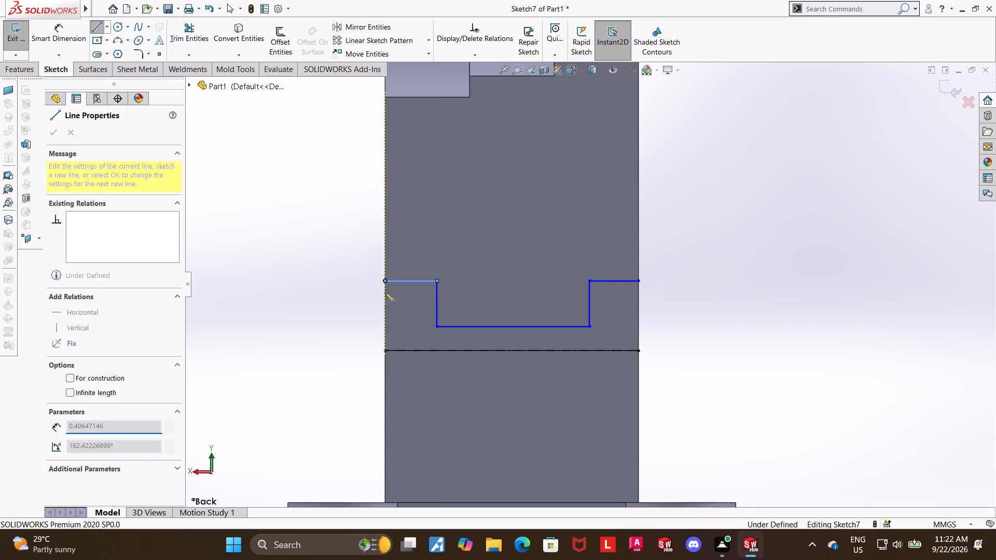
left_click(383, 351)
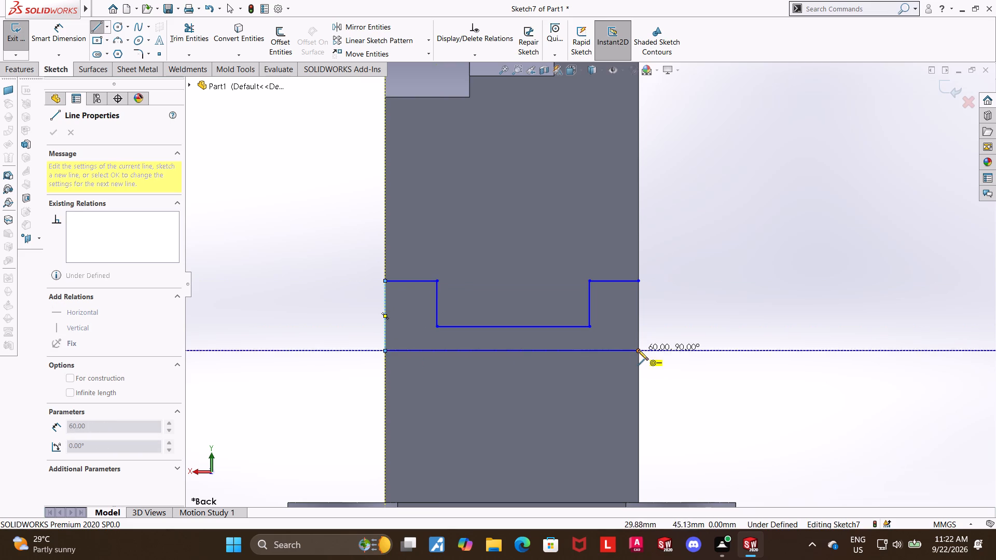
left_click(638, 350)
left_click(638, 282)
key("Escape")
key("Escape")
key("Escape")
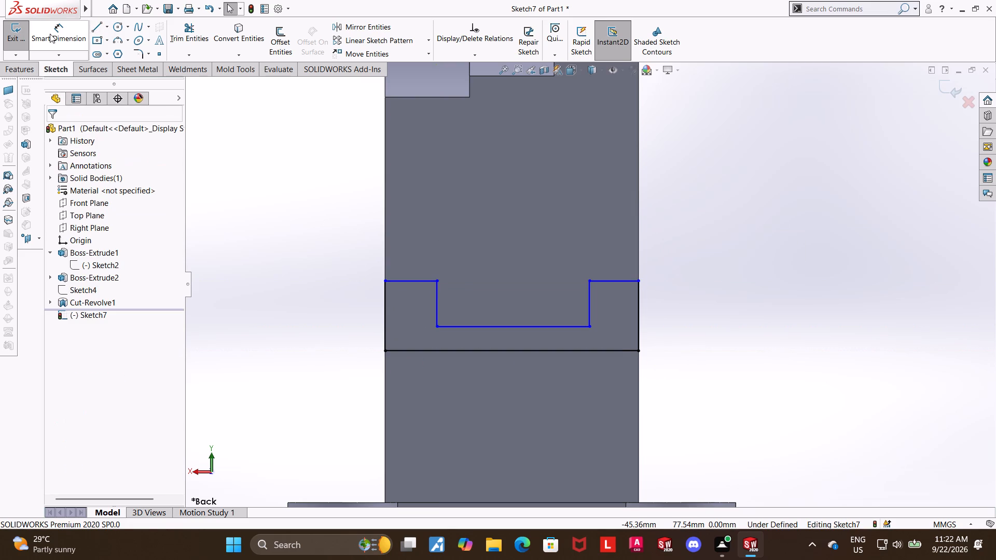
Dimension the profile's raised end on the small-bore side at 12 mm above the step edge.
left_click(50, 33)
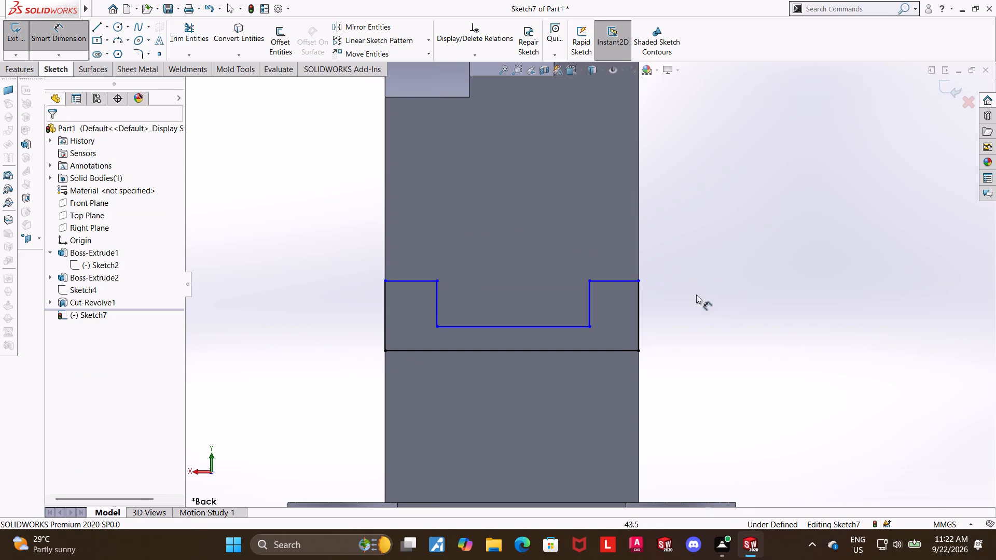
left_click(618, 281)
left_click(617, 348)
left_click(705, 329)
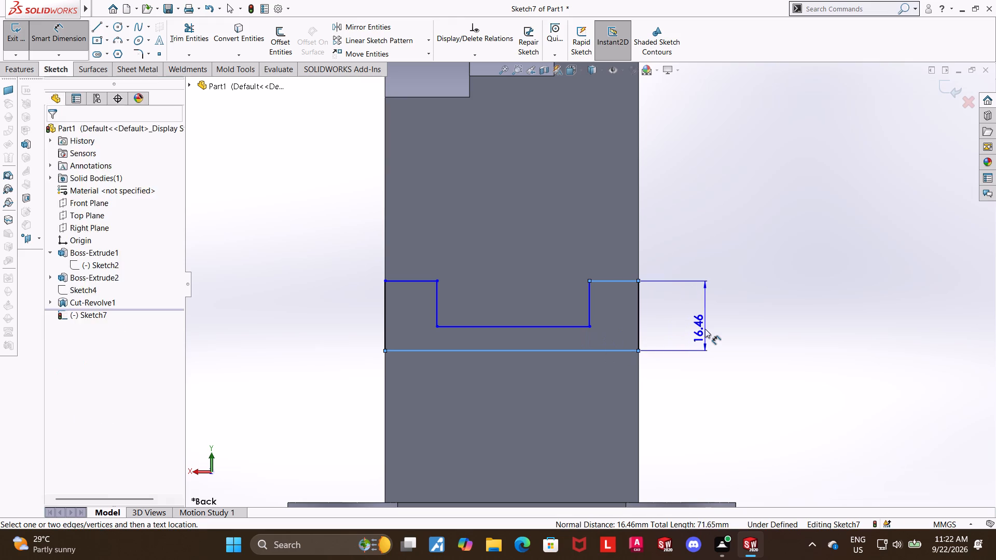
type("12")
key("Return")
key("Escape")
key("Escape")
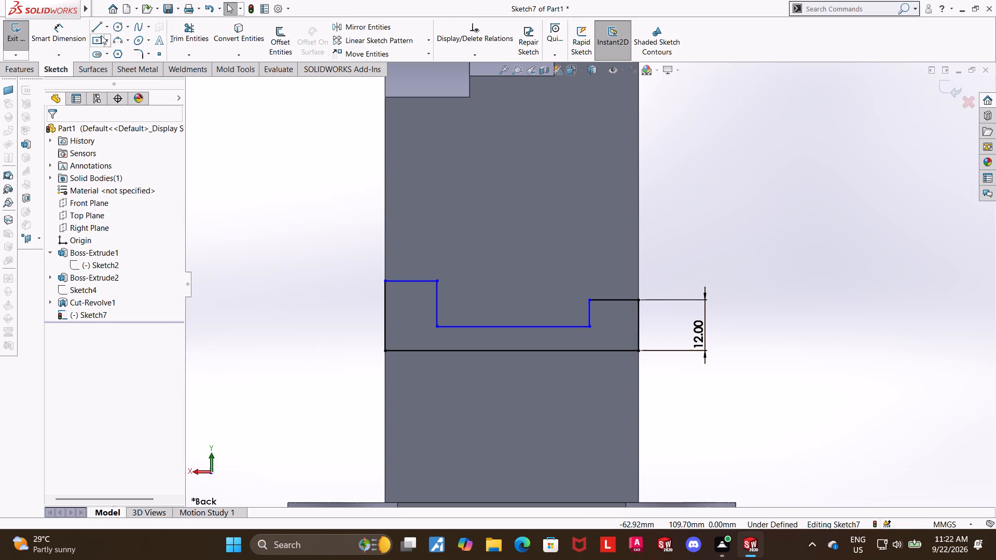
Dimension the notch floor at 7 mm above the step edge.
left_click(63, 32)
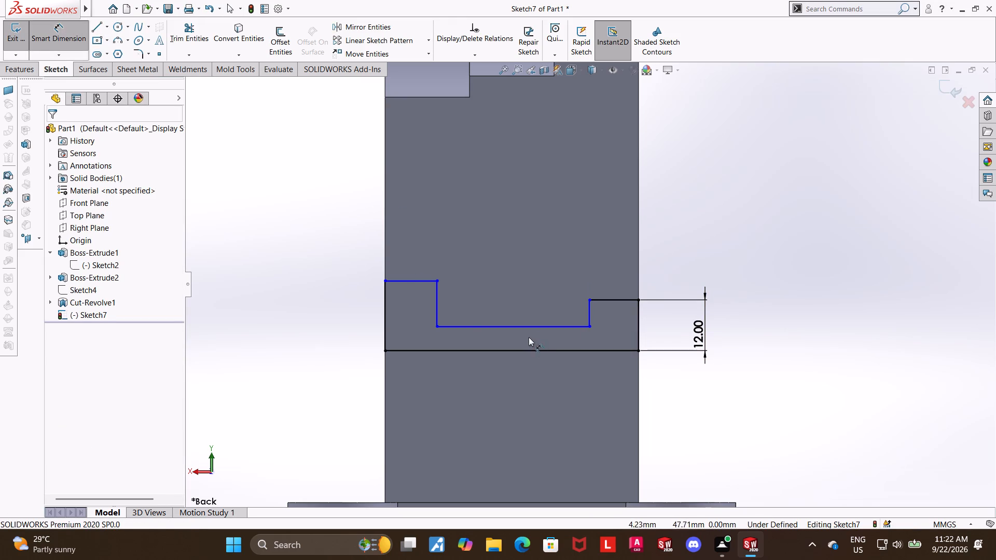
left_click(528, 329)
left_click(528, 349)
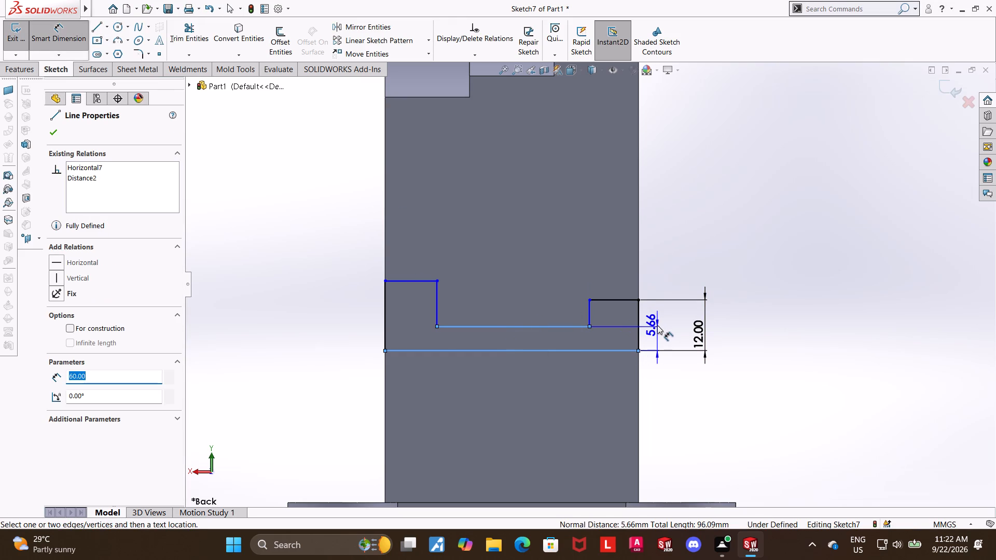
left_click(657, 325)
key("7")
key("Return")
key("Escape")
key("Escape")
key("Escape")
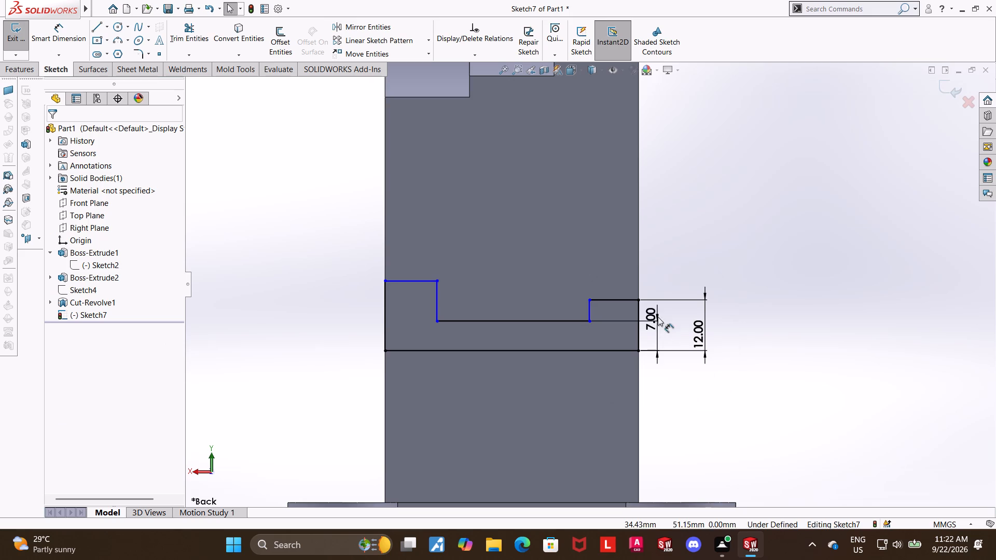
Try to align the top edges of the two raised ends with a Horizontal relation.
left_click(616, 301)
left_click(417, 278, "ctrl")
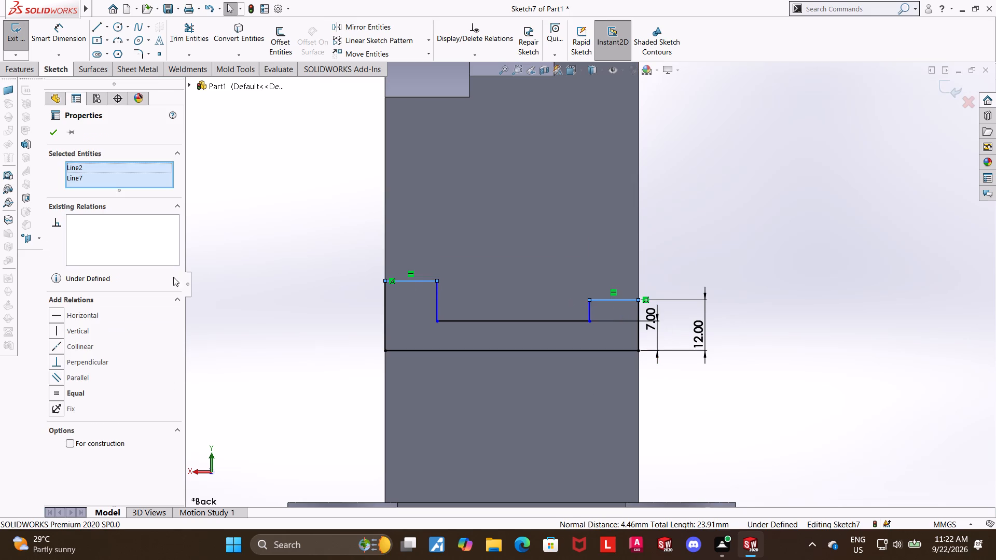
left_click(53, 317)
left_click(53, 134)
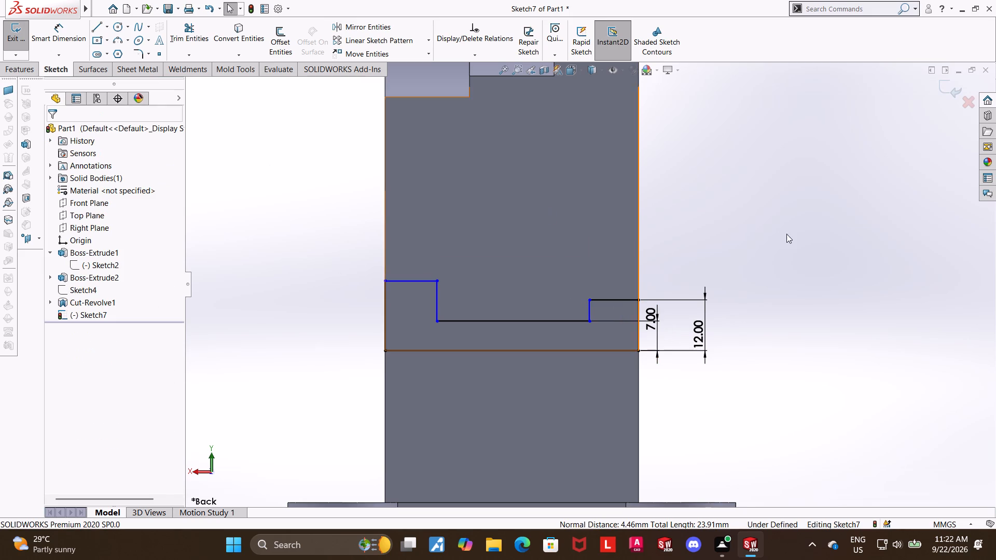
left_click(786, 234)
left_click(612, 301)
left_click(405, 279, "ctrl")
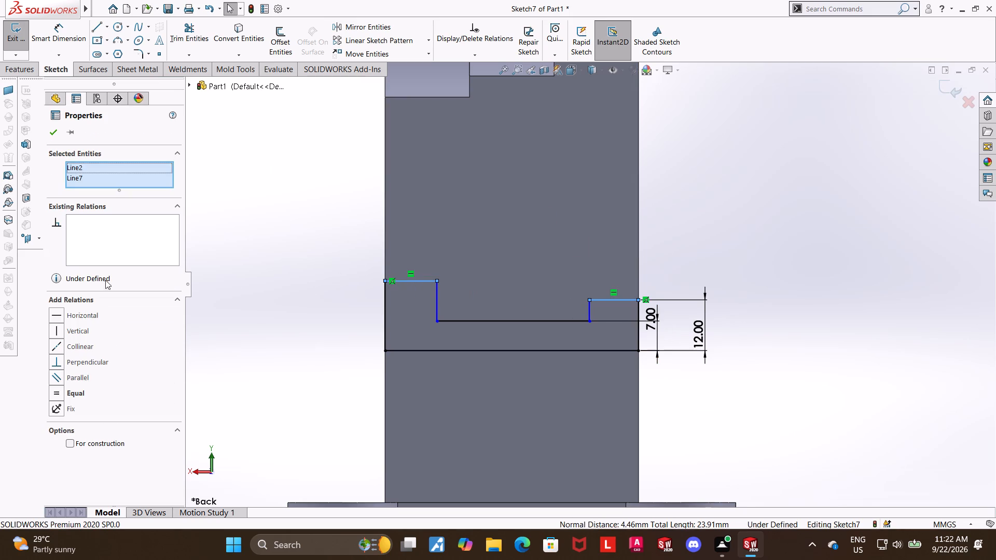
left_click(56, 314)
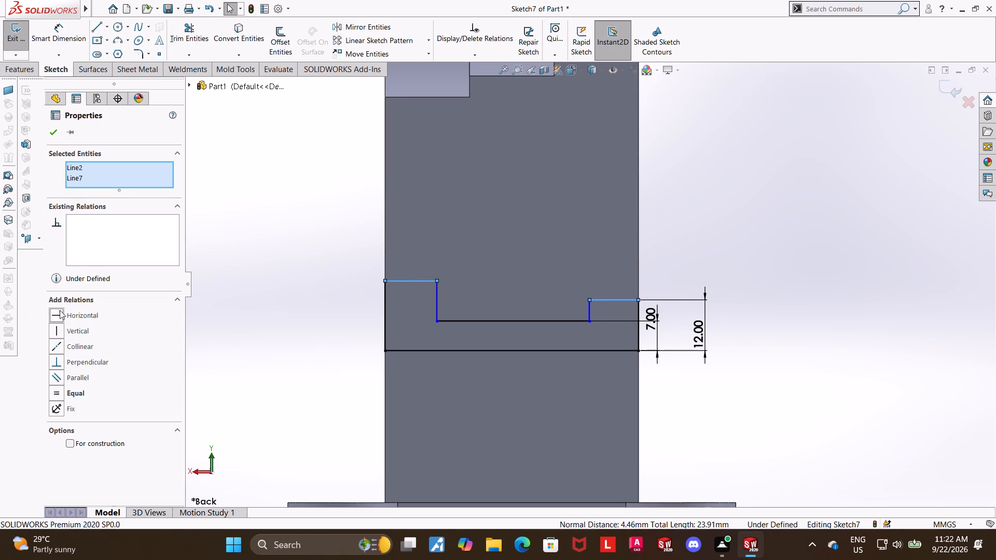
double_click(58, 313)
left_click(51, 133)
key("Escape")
Dimension the raised end on the large-bore side at 12 mm above the step edge.
left_click(46, 30)
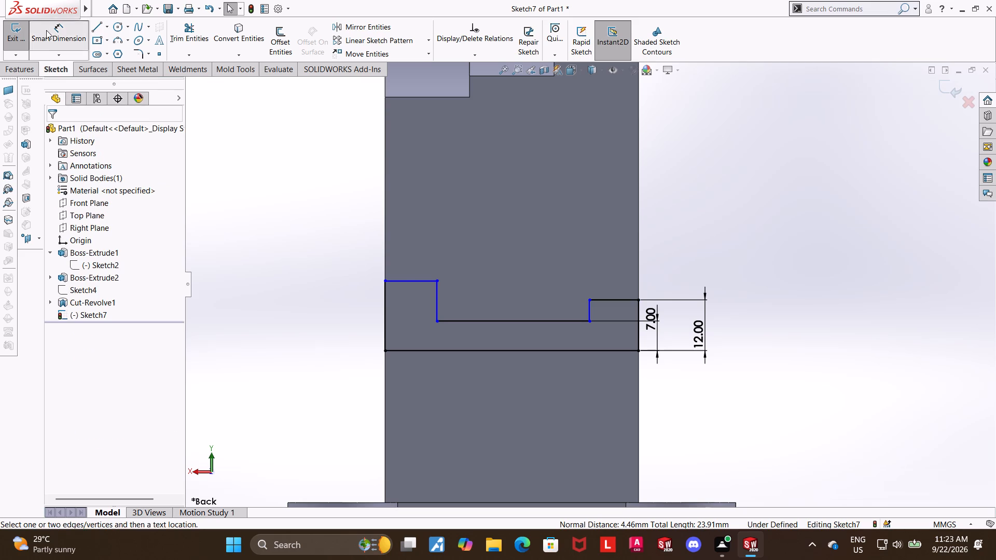
left_click(403, 283)
left_click(406, 349)
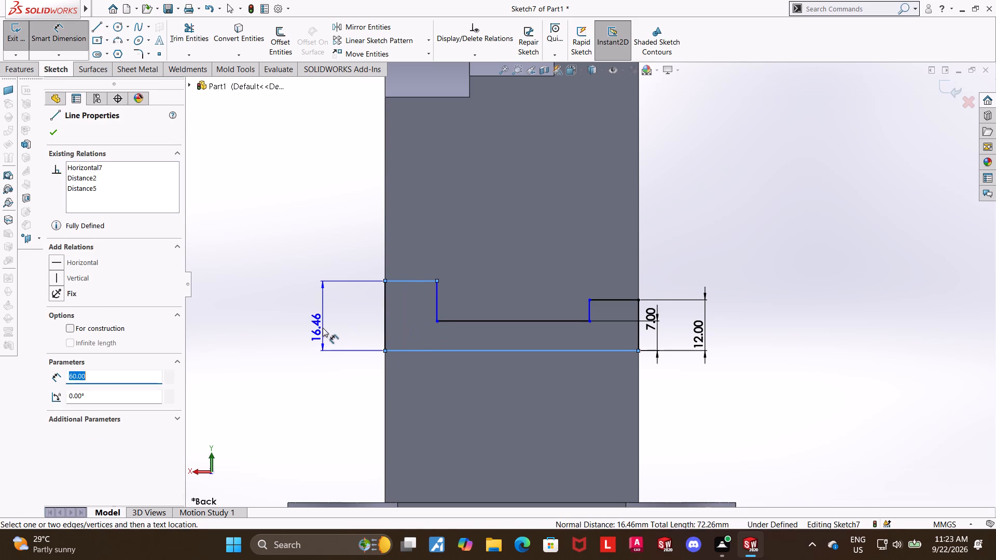
left_click(323, 328)
type("12")
key("Return")
key("Escape")
key("Escape")
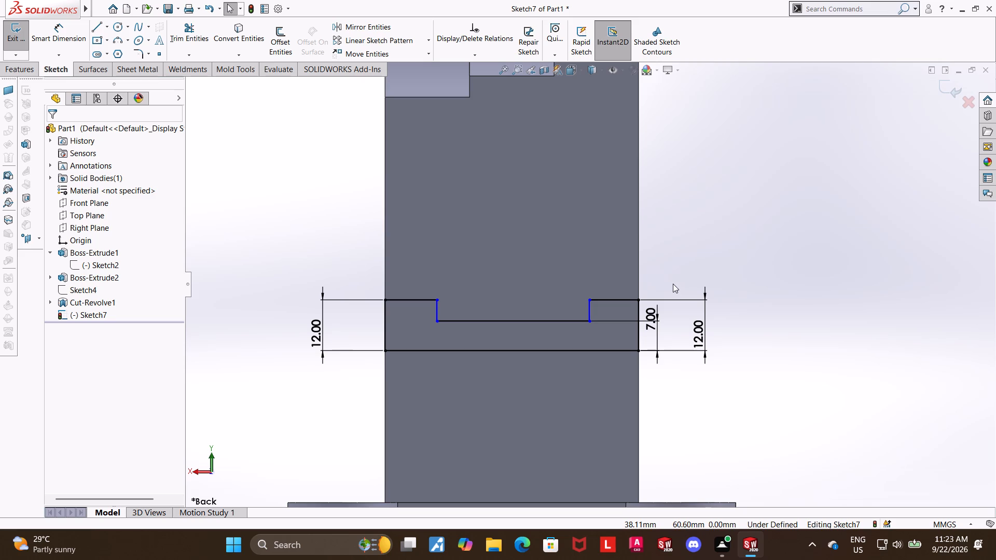
Dimension the width of the profile's raised end on the large-bore side at 20 mm.
left_click(57, 25)
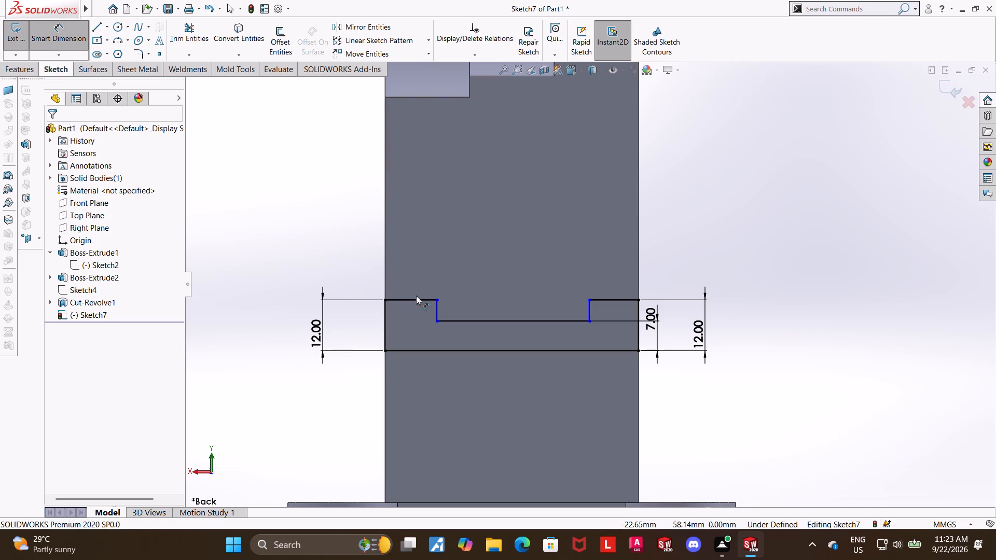
left_click(414, 298)
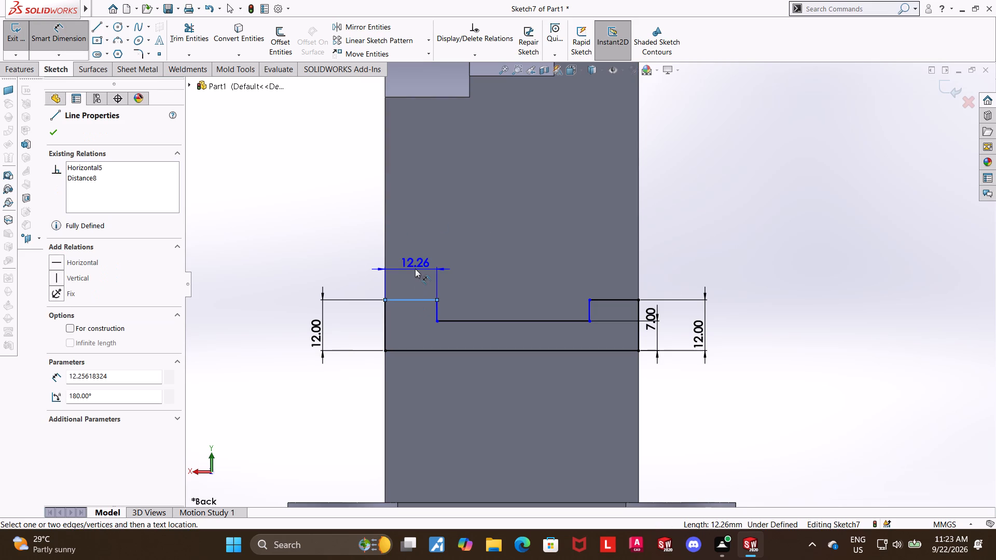
left_click(415, 269)
type("20")
key("Return")
key("Escape")
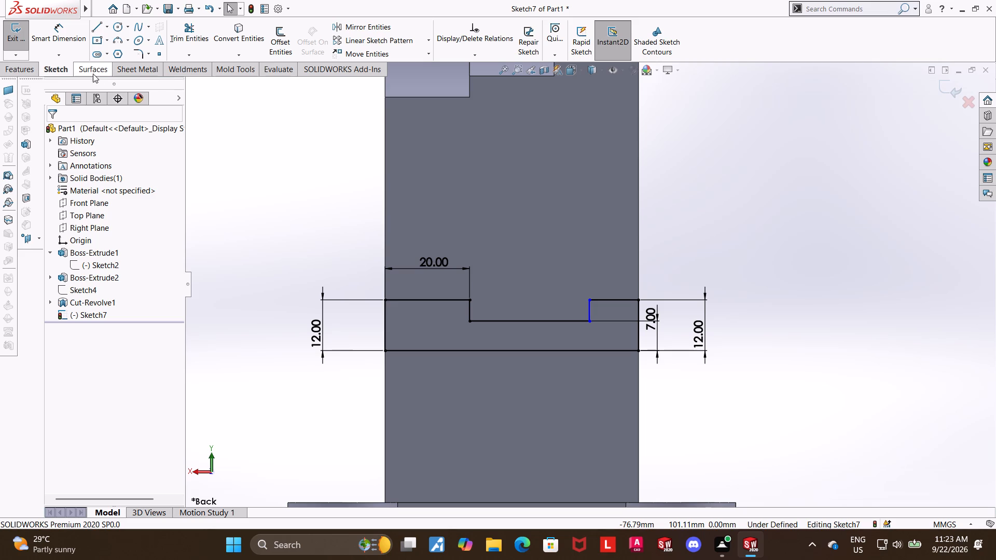
Dimension the width of the notch floor at 25 mm.
left_click(74, 34)
double_click(505, 317)
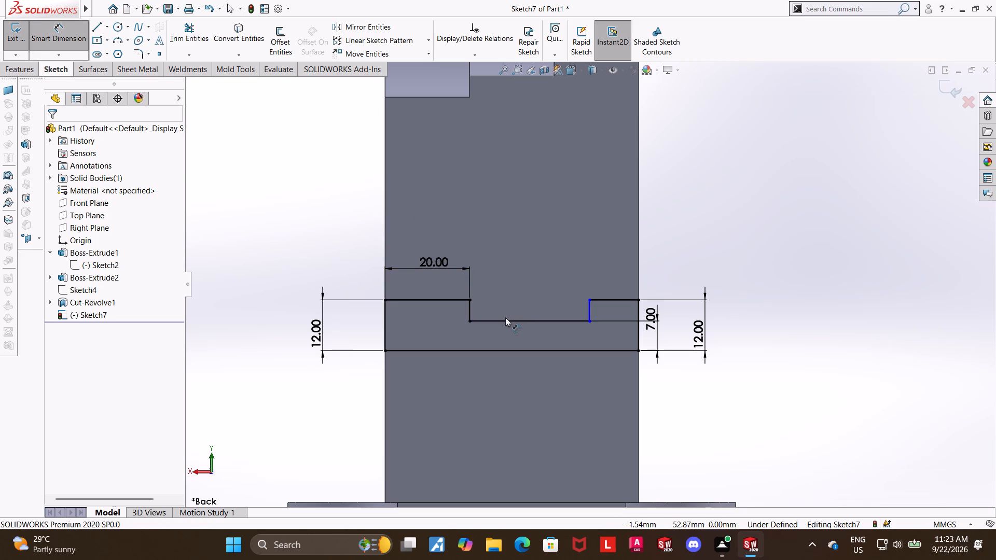
left_click(508, 320)
left_click(507, 243)
type("25")
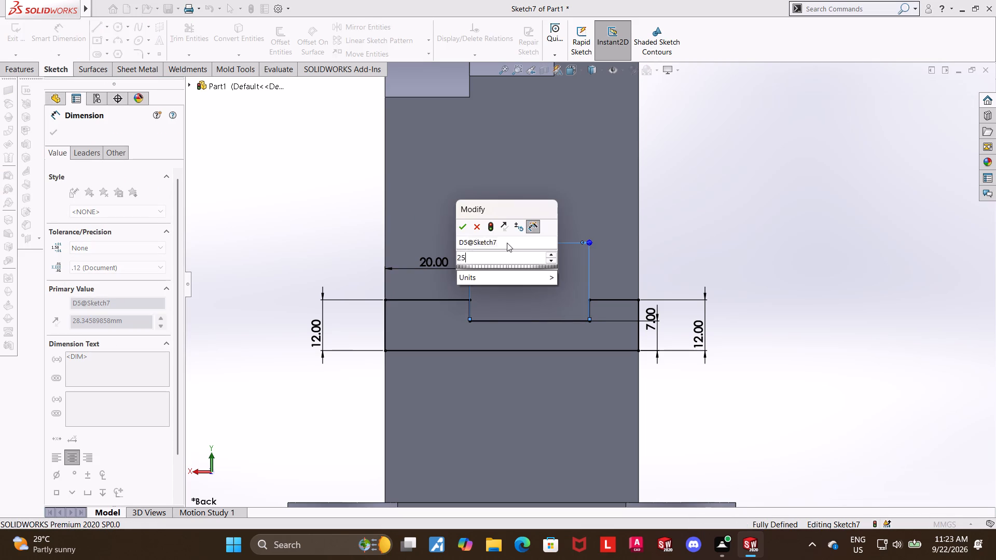
key("Return")
key("Escape")
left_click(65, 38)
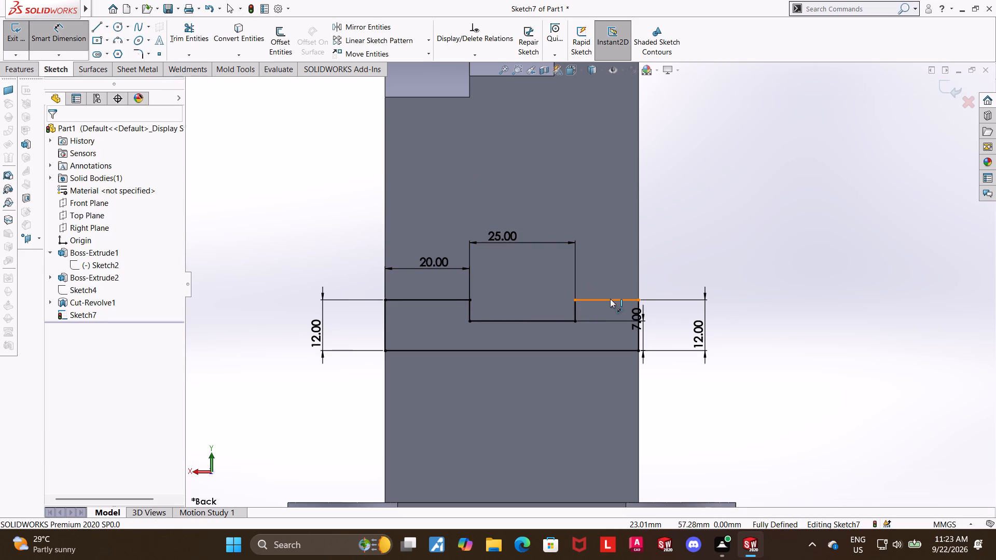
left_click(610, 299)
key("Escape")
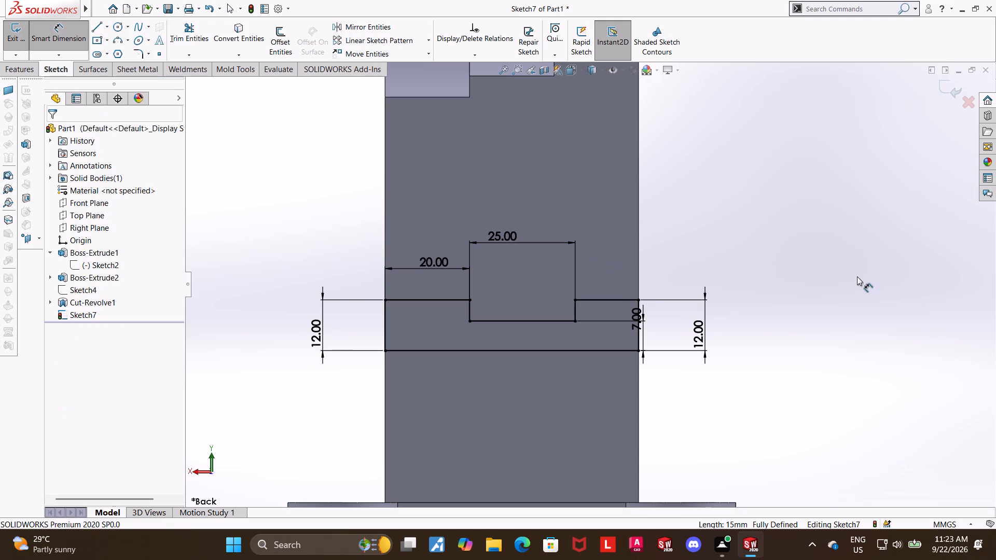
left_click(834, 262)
Finish the sketch and make a Revolved Cut of the notched profile about its base line along the step edge.
middle_click_drag(822, 250, 857, 255)
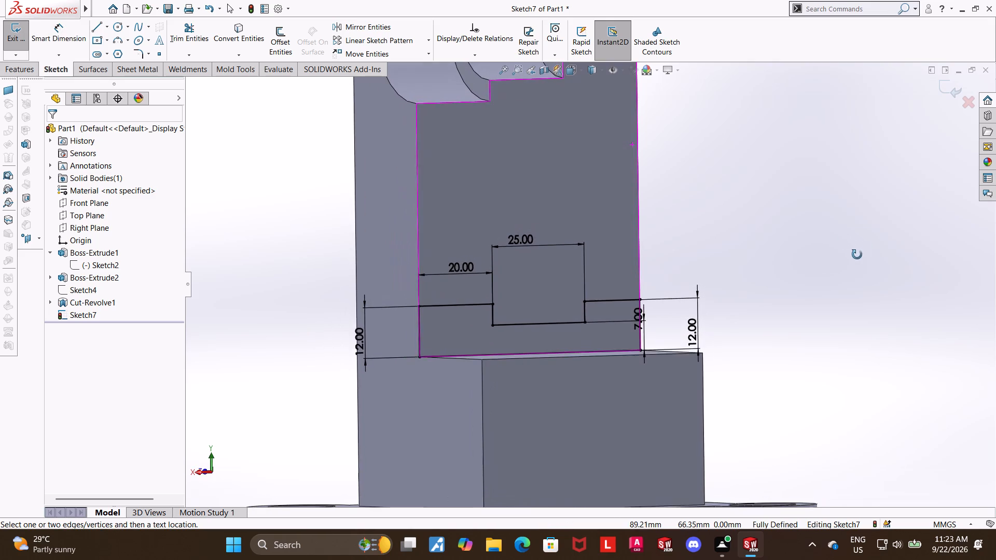
middle_click_drag(857, 255, 855, 256)
middle_click_drag(855, 258, 856, 258)
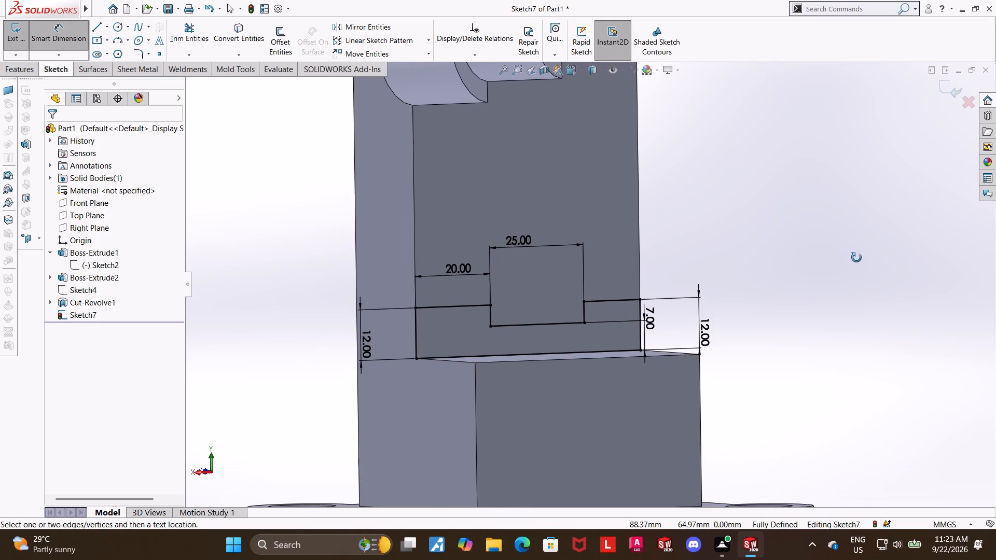
middle_click_drag(856, 258, 868, 259)
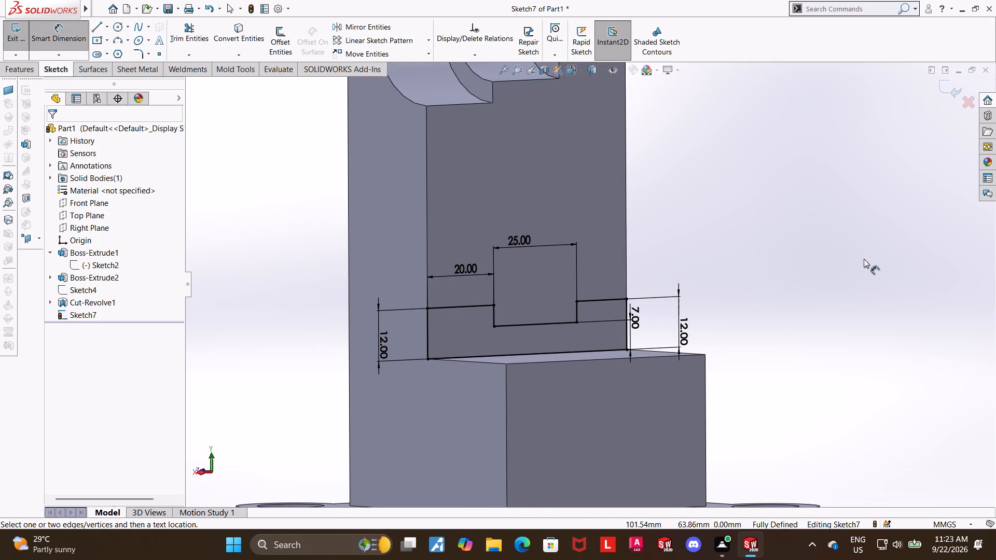
left_click(956, 80)
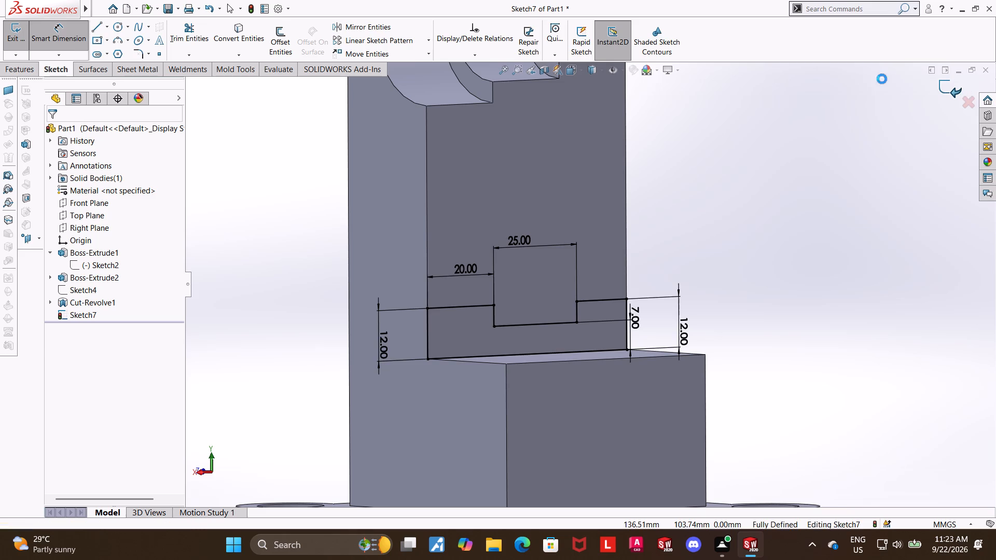
left_click(259, 44)
middle_click_drag(249, 212, 258, 213)
left_click(53, 137)
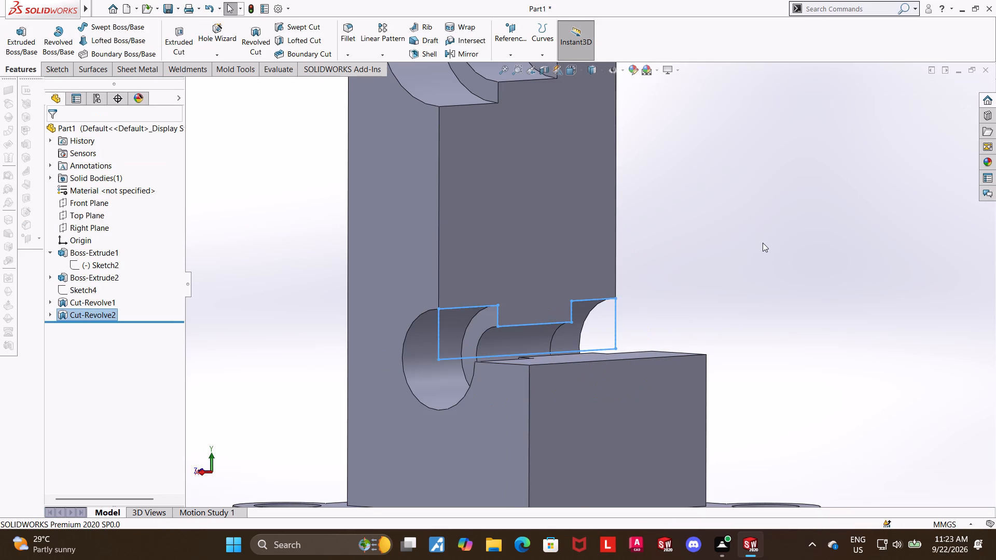
left_click(762, 243)
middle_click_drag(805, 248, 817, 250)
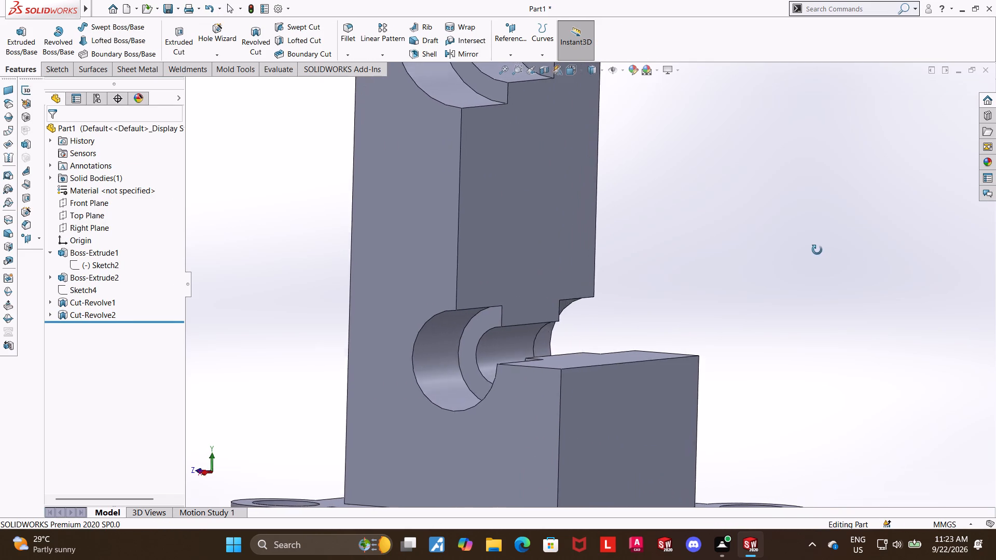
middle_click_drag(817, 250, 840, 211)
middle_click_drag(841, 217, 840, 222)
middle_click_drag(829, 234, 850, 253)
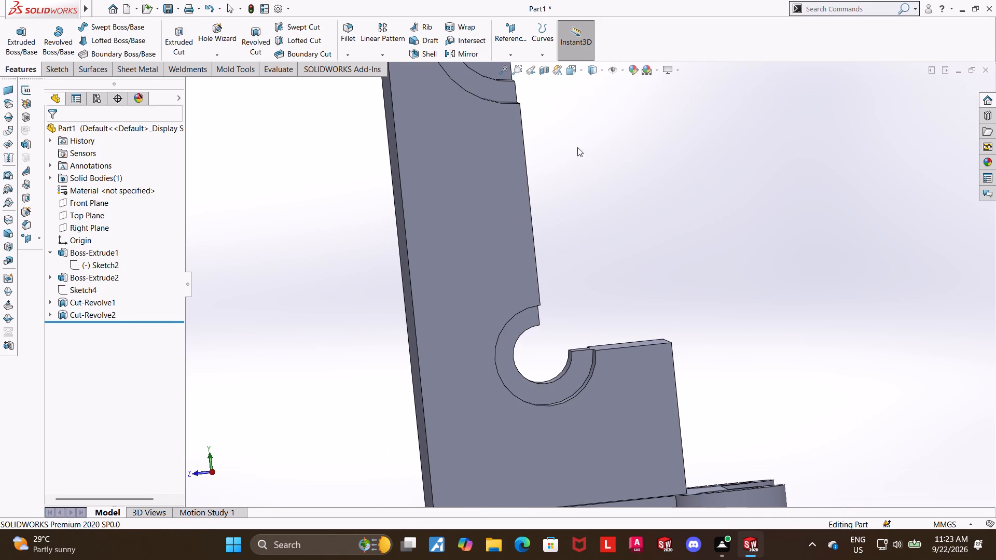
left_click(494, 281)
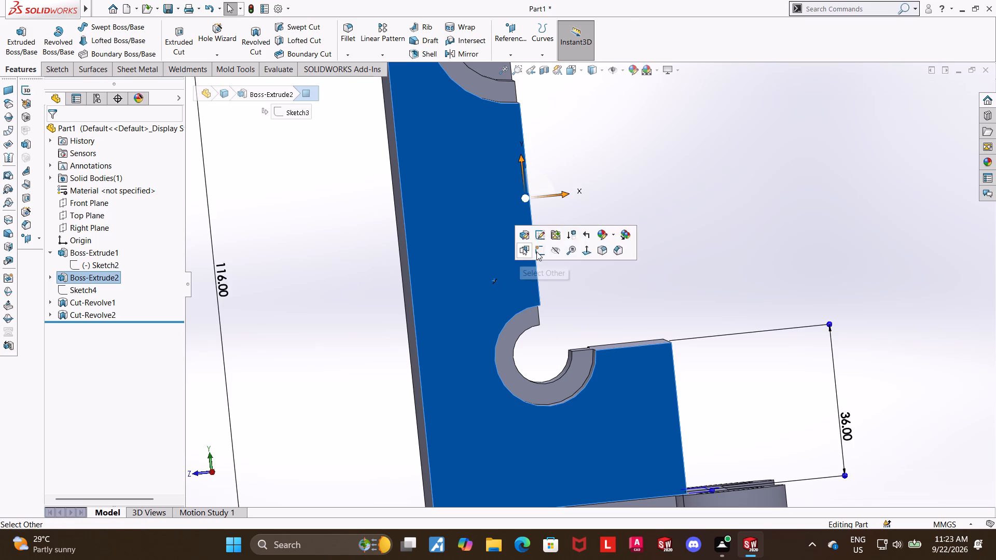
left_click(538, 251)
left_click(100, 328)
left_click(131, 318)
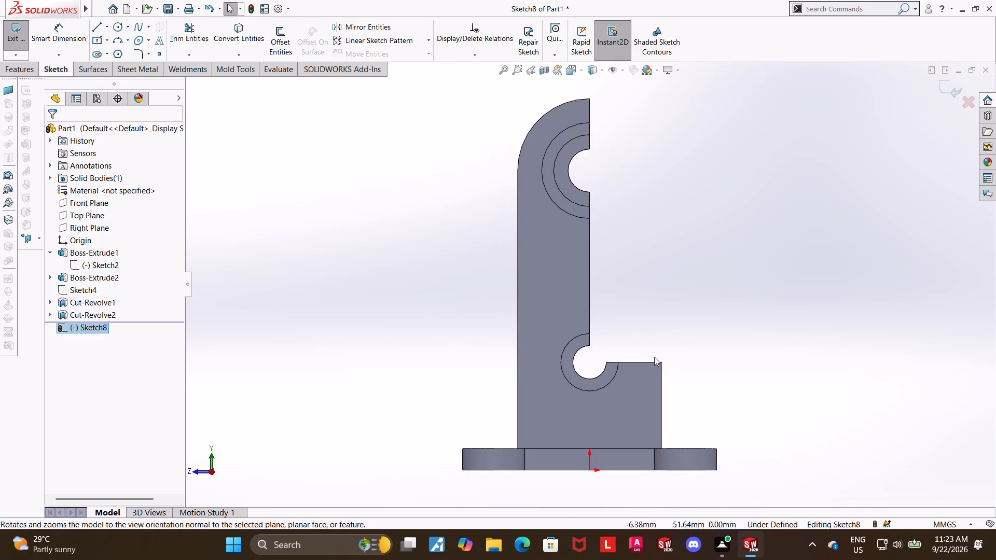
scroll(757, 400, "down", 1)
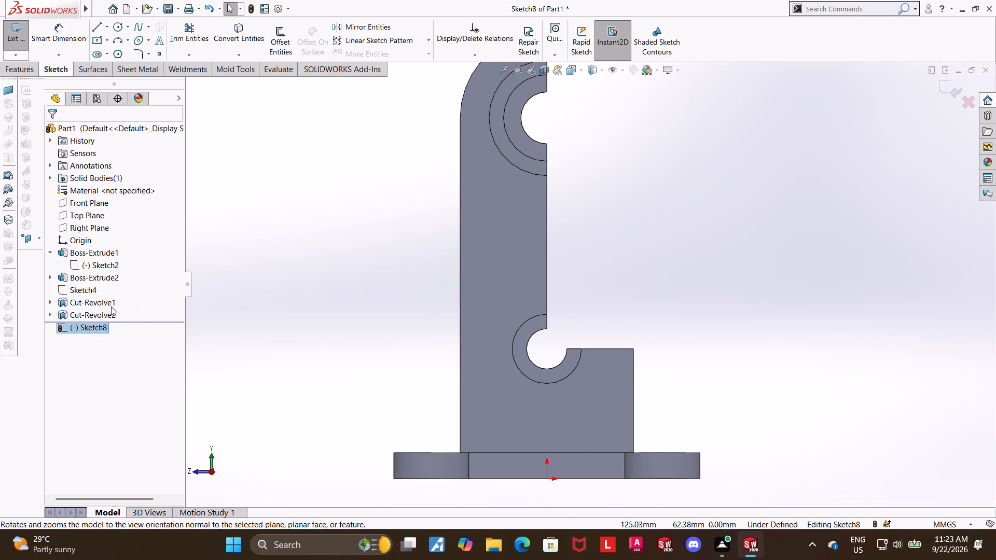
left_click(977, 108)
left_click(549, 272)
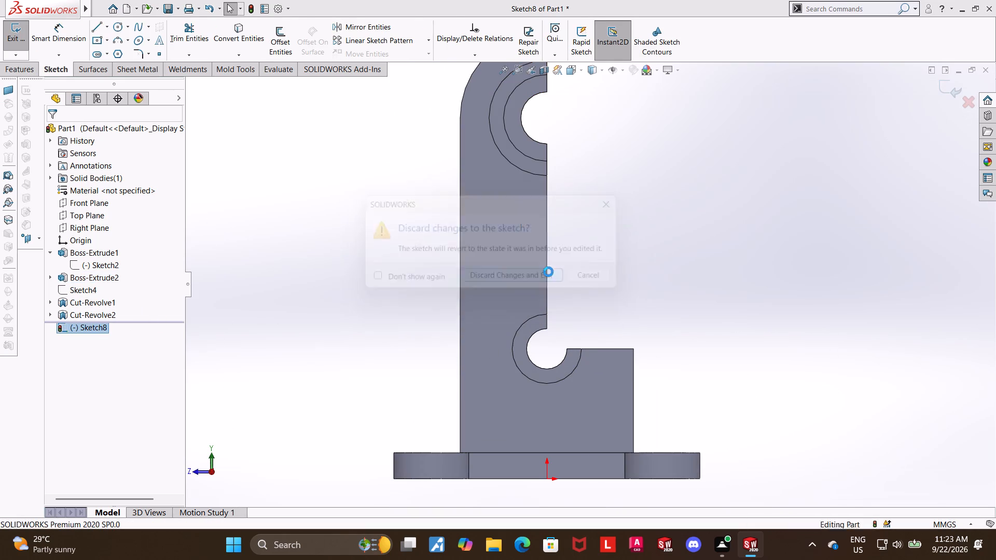
Start a sketch on the Right Plane and draw a circle about 51 mm in diameter concentric with the lower bore.
left_click(96, 229)
middle_click_drag(282, 213, 253, 231)
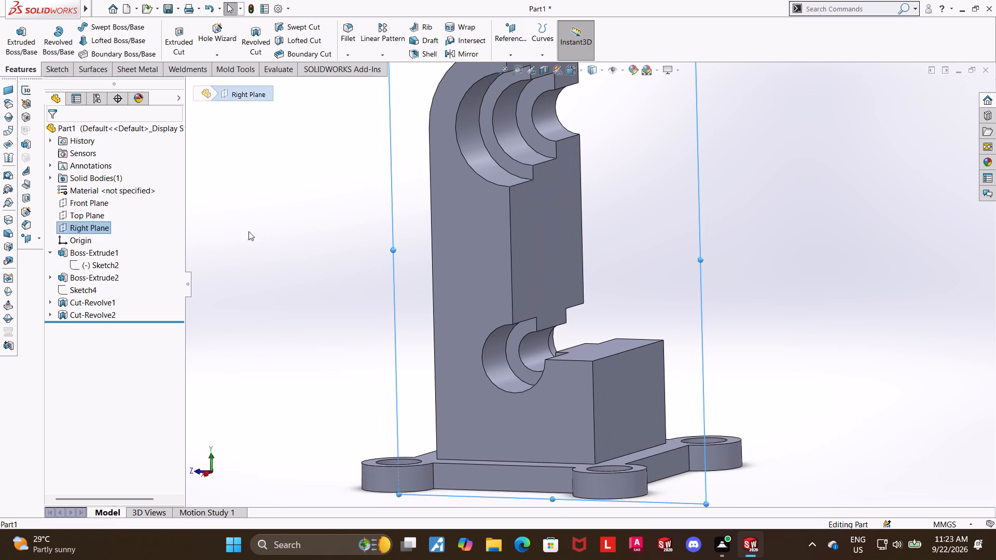
left_click(90, 226)
left_click(103, 211)
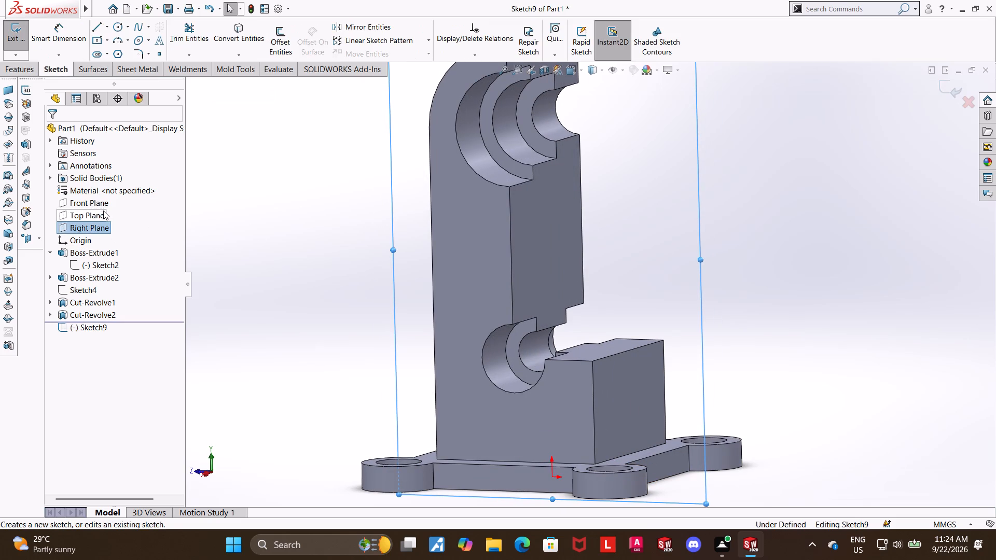
left_click(95, 327)
left_click(118, 311)
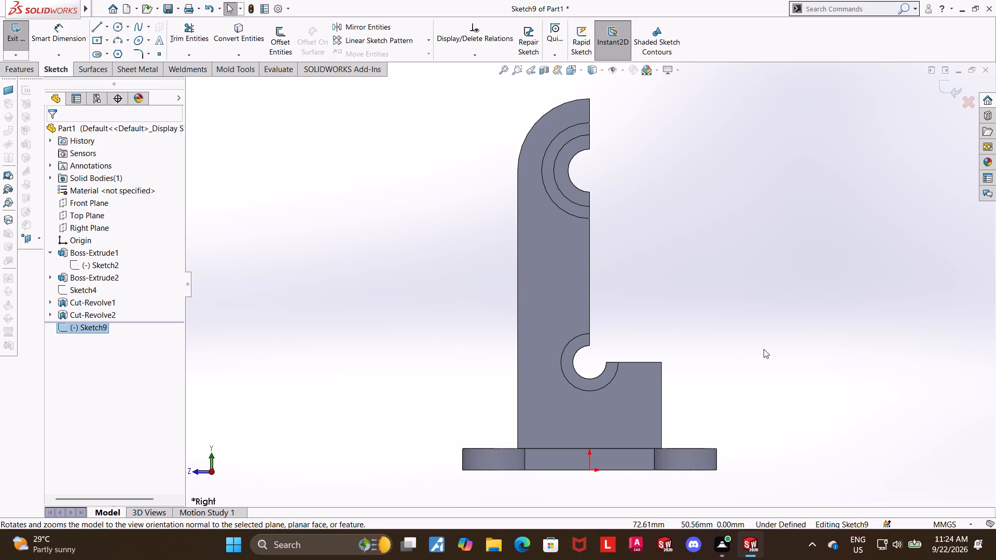
scroll(764, 349, "down", 1)
left_click(114, 23)
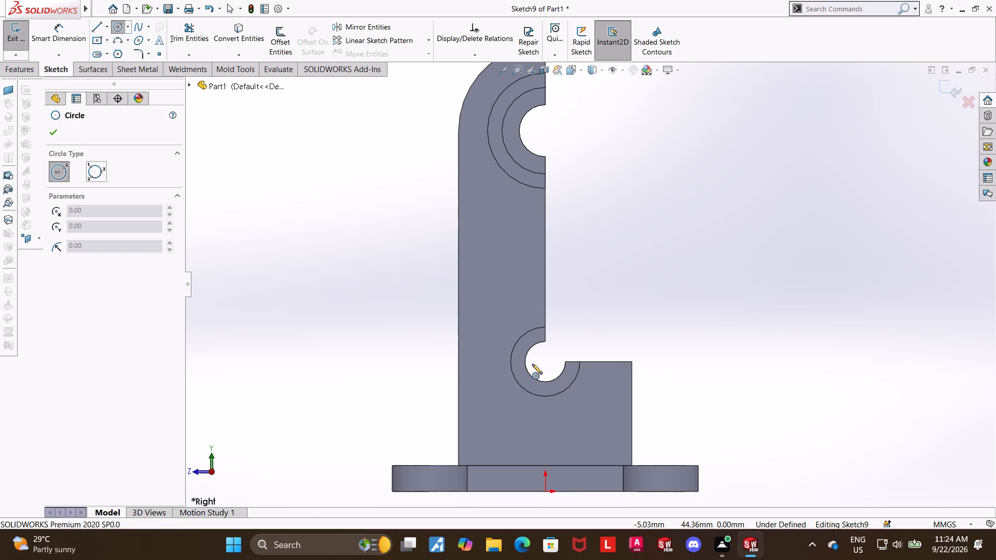
left_click(545, 362)
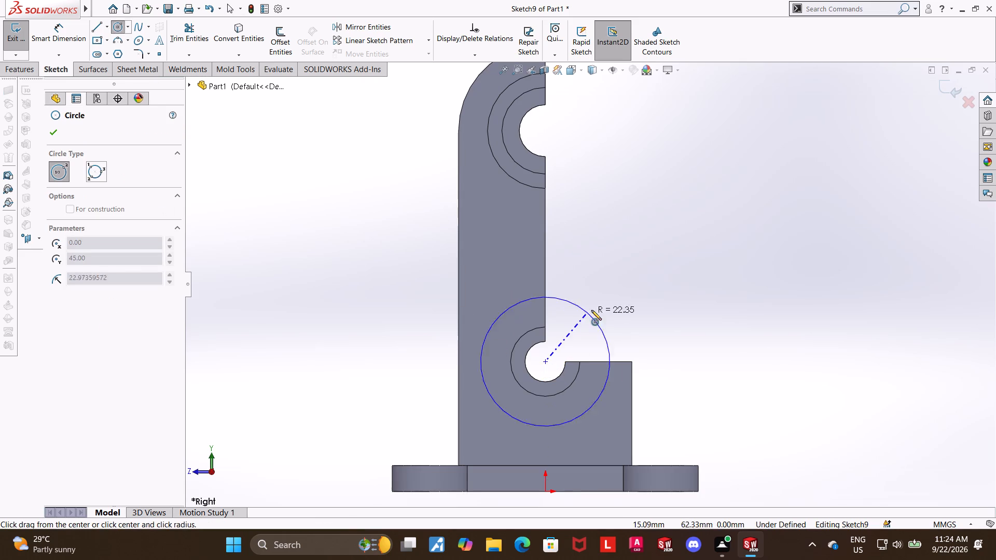
left_click(594, 307)
key("Escape")
key("Escape")
Dimension the circle's diameter at 38 mm.
left_click(38, 30)
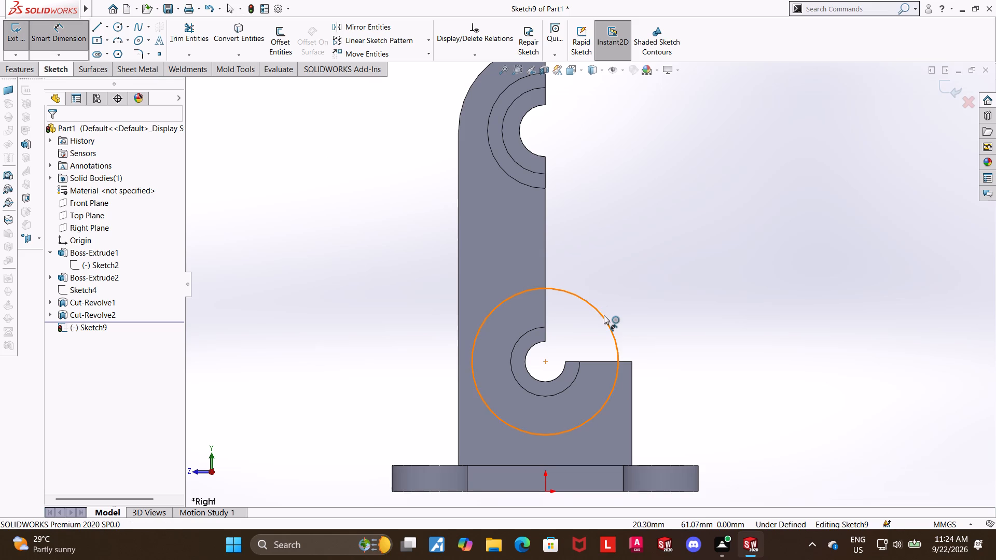
left_click(604, 315)
left_click(621, 277)
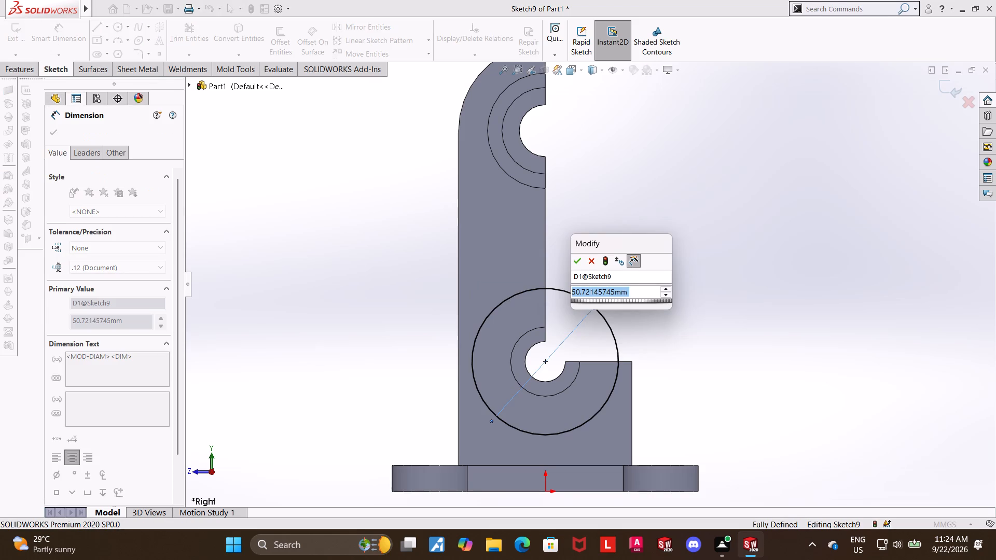
type("38")
key("Return")
key("Escape")
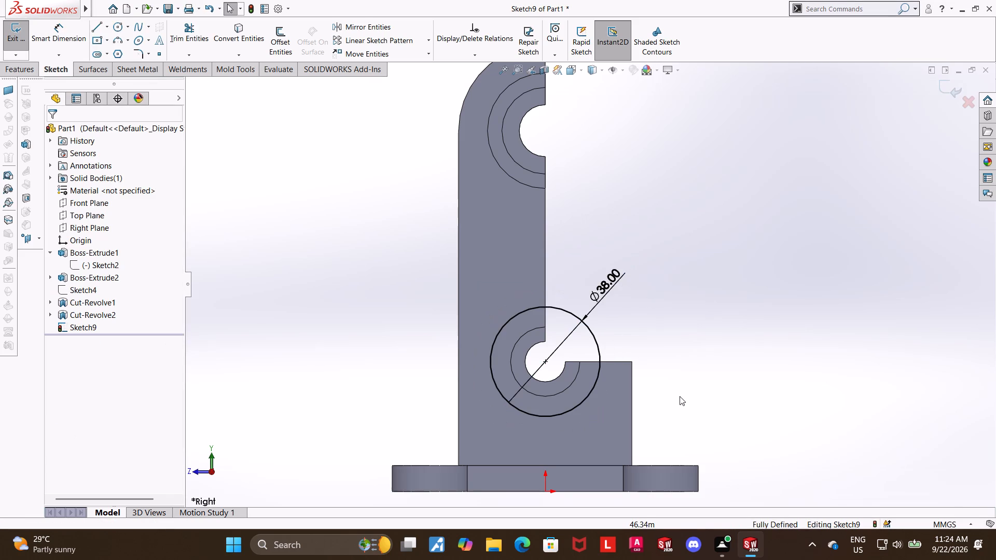
Draw connected lines from the circle 11 mm to the step's outer corner, 36 mm down, along the base top to below the centre, and 17 mm up.
scroll(686, 391, "down", 1)
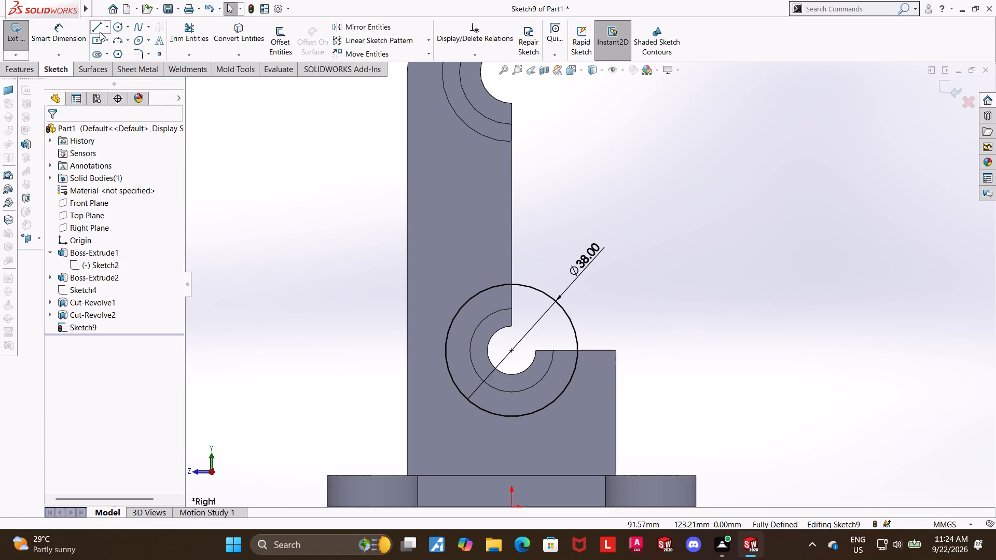
left_click(100, 31)
left_click(576, 352)
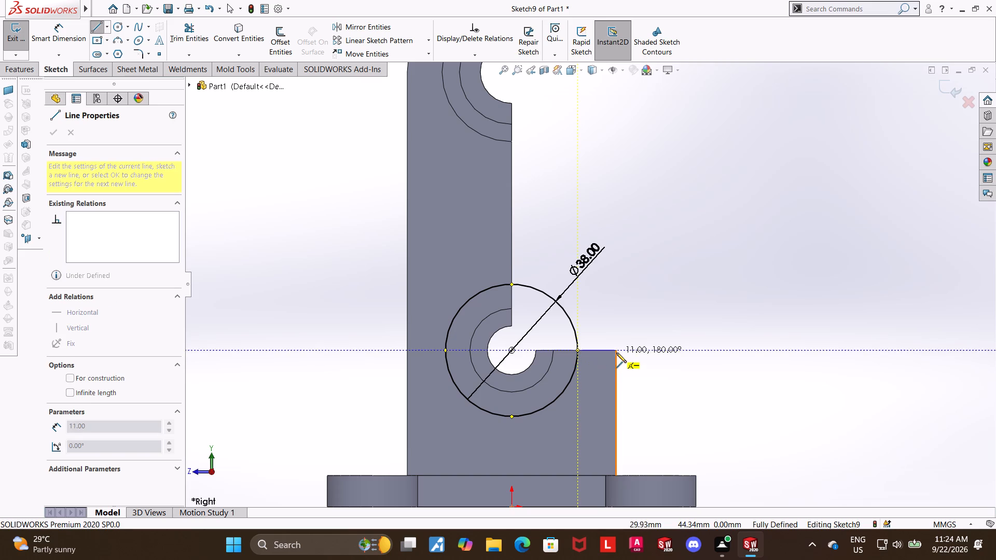
left_click(614, 349)
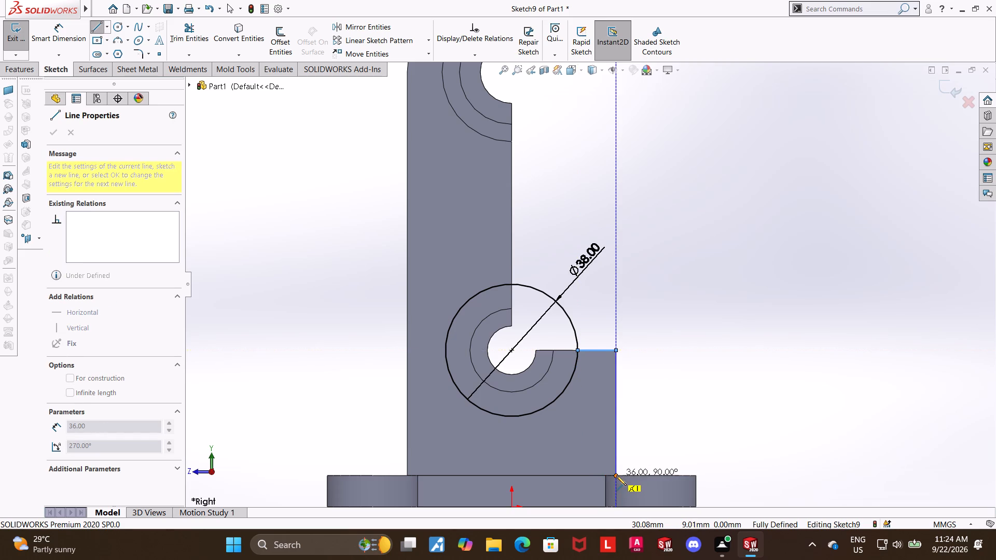
left_click(616, 474)
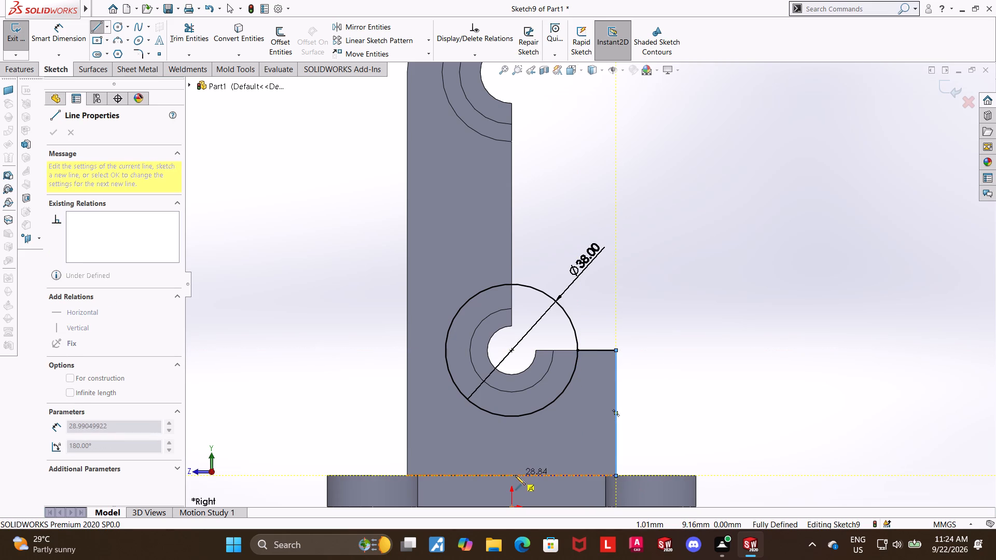
left_click(509, 475)
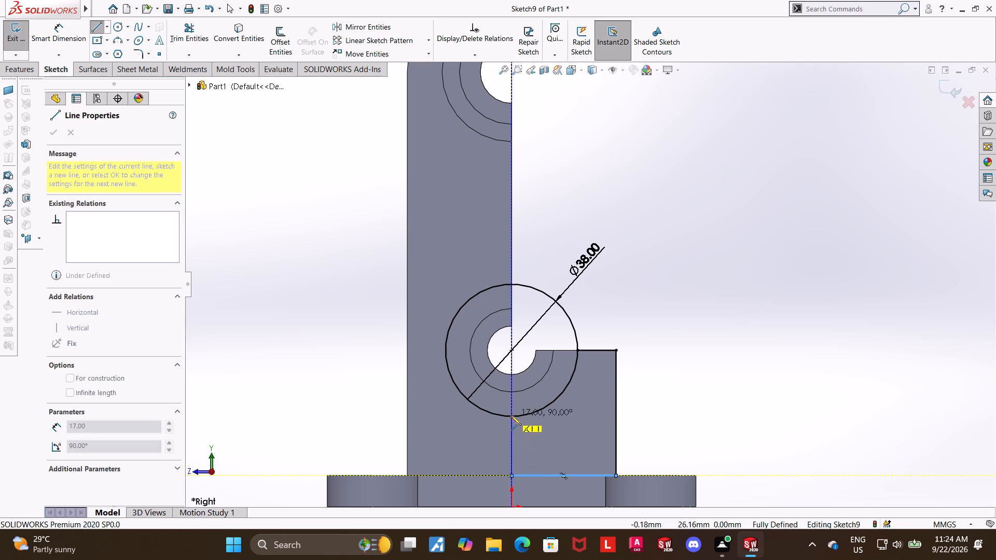
left_click(511, 415)
key("Escape")
key("Escape")
key("Escape")
Trim the circle to the quarter arc that closes the line profile inside the step.
left_click(200, 32)
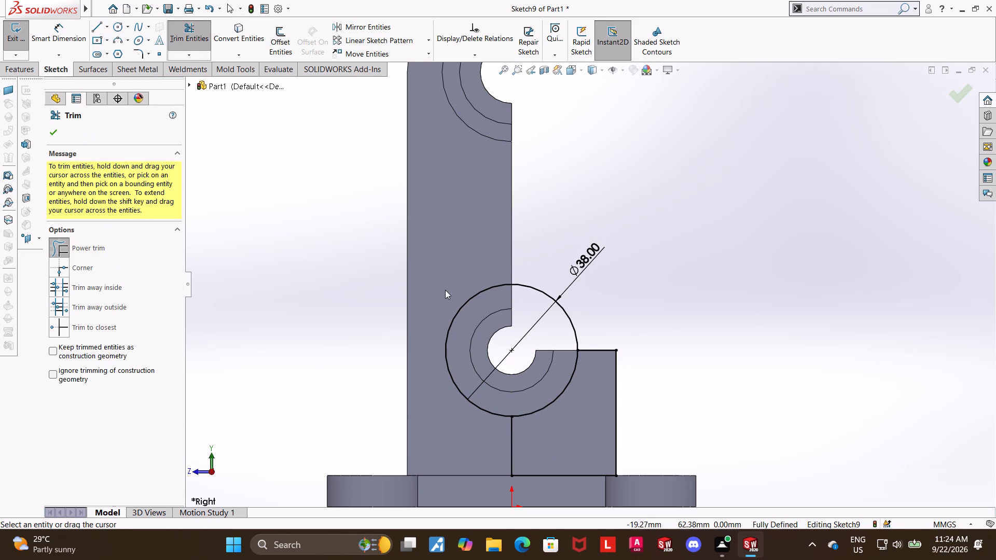
left_click_drag(476, 306, 438, 275)
key("Escape")
key("Escape")
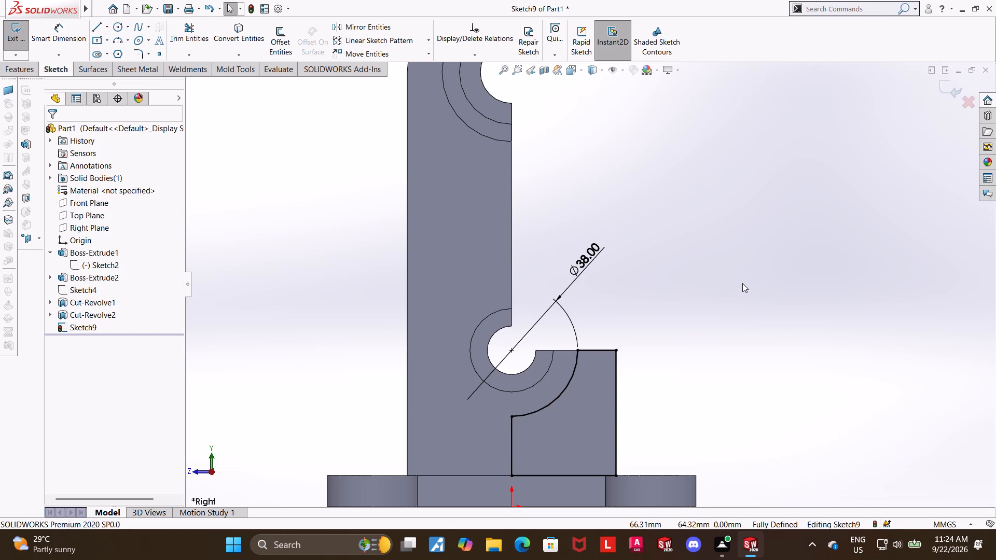
Cut-extrude the arc-edged profile beneath the lower bore 42 mm, using Mid Plane as the end condition.
left_click(951, 89)
middle_click_drag(872, 151, 848, 179)
middle_click(839, 189)
scroll(837, 191, "up", 1)
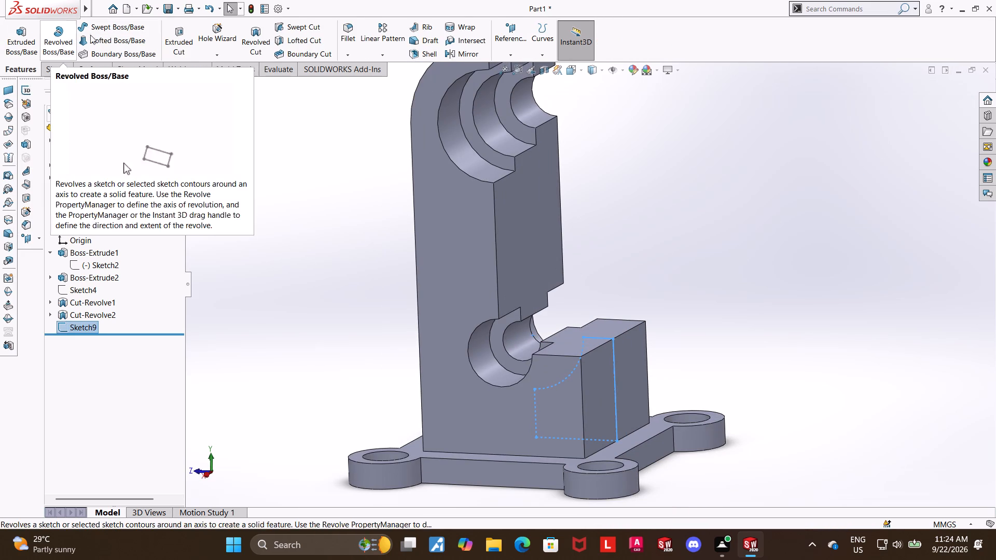
left_click(185, 29)
left_click(78, 203)
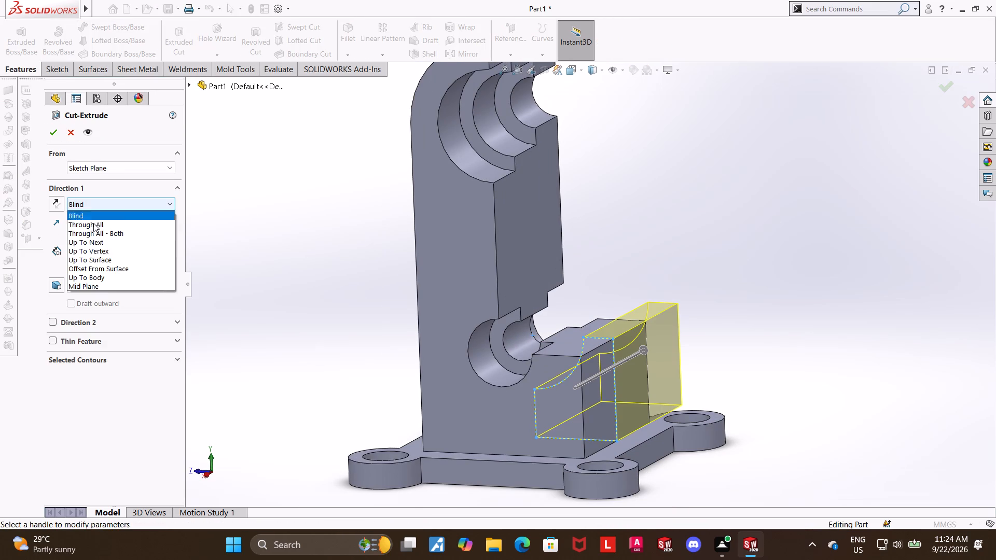
left_click(104, 290)
left_click(121, 292)
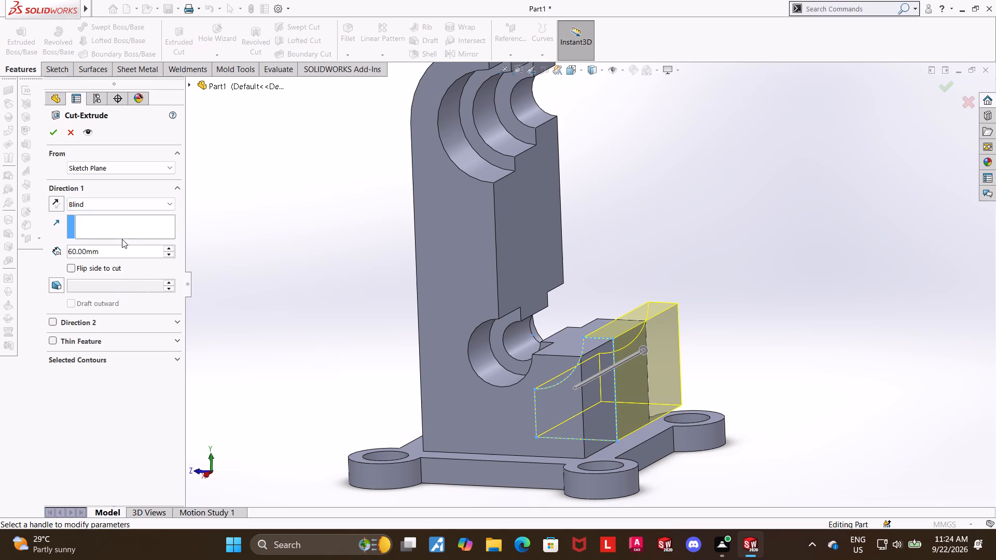
left_click(107, 208)
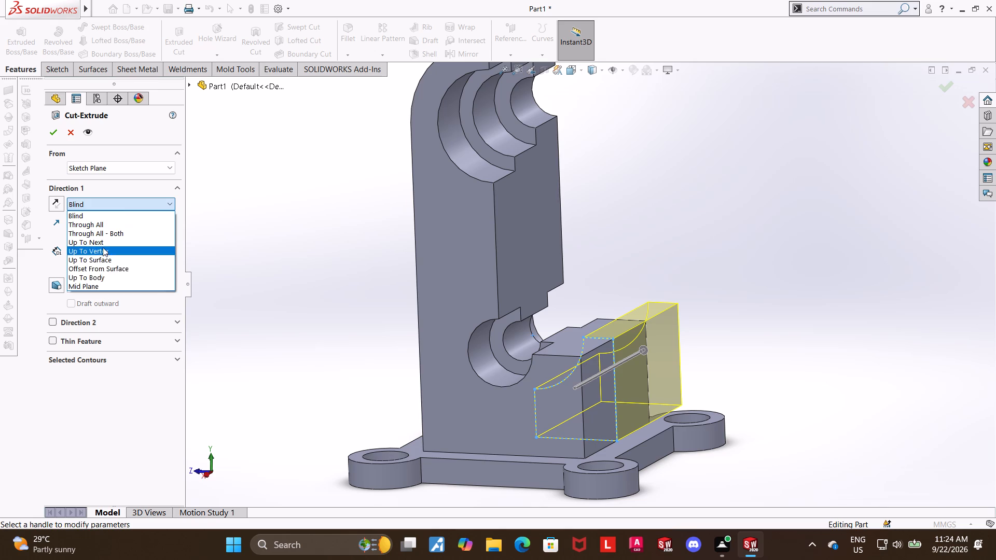
left_click(108, 280)
left_click(90, 197)
left_click(88, 200)
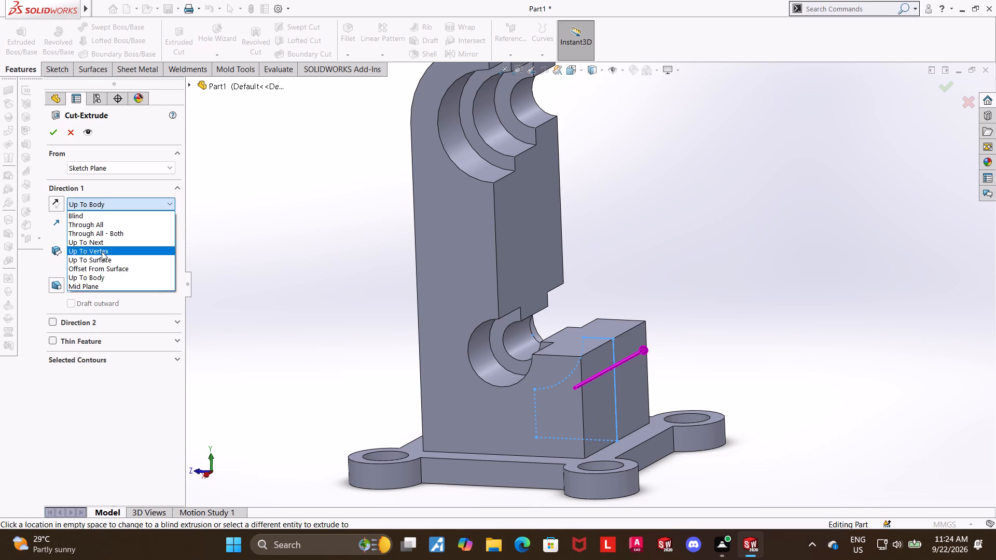
left_click(100, 282)
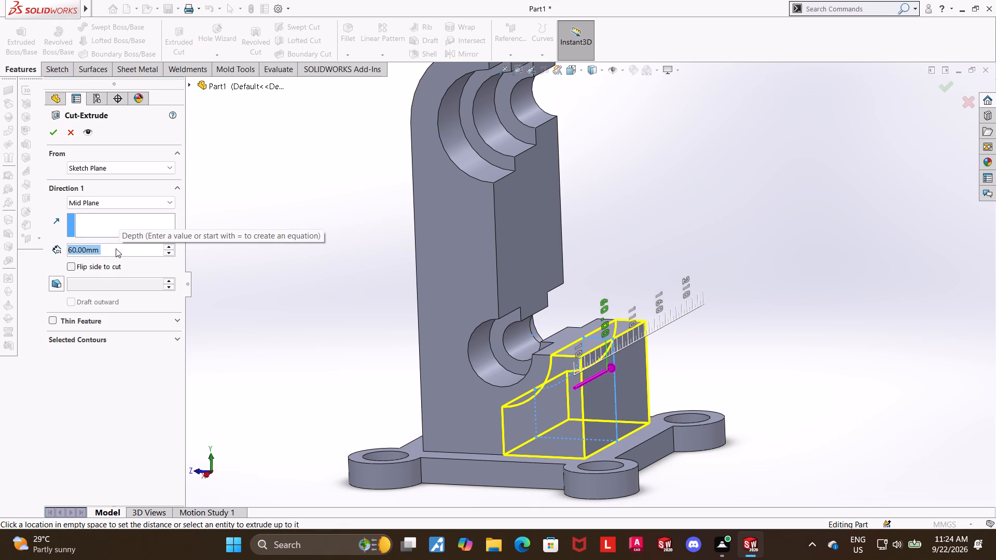
type("42")
key("Return")
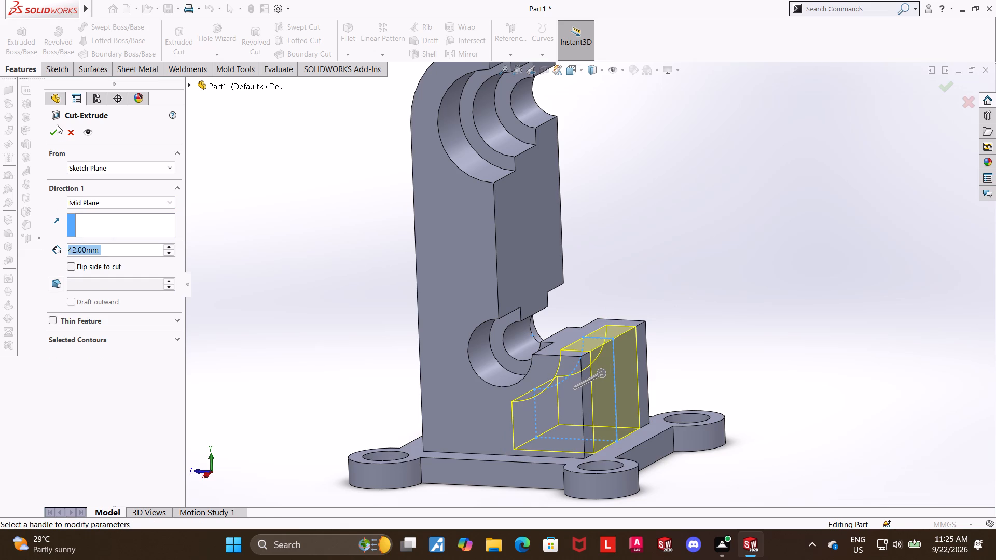
left_click(57, 130)
left_click(296, 223)
Examine the new cut, the stepped bores and the upright's rounded top from several angles.
middle_click_drag(770, 281, 730, 302)
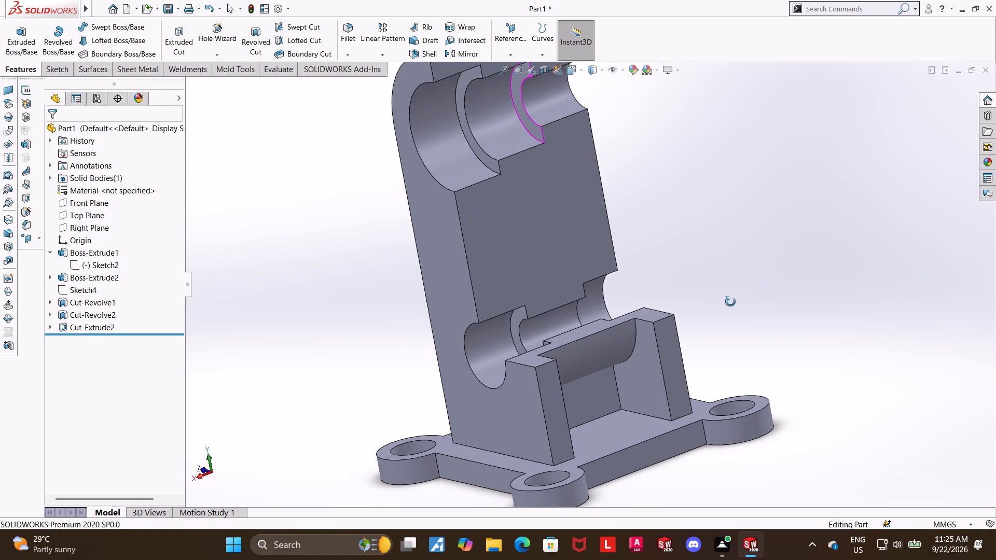
middle_click_drag(730, 302, 725, 303)
scroll(735, 300, "up", 2)
middle_click_drag(734, 307, 745, 321)
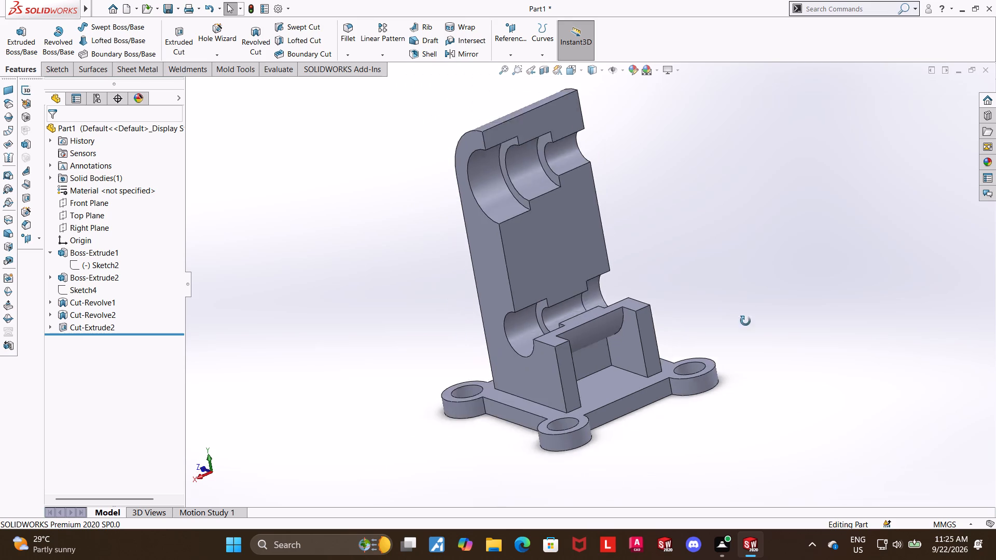
middle_click_drag(745, 321, 760, 279)
left_click(756, 283)
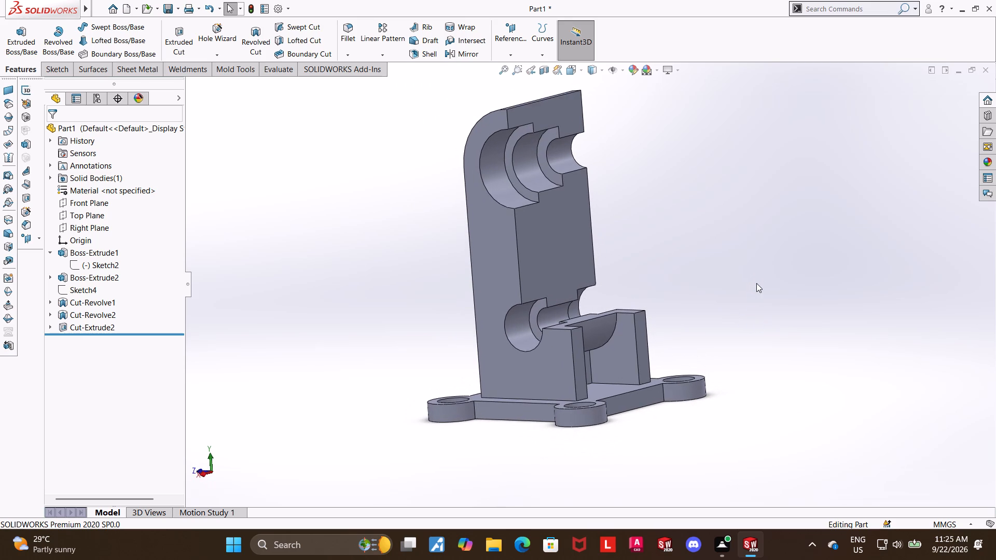
middle_click_drag(707, 328, 681, 376)
scroll(707, 293, "down", 2)
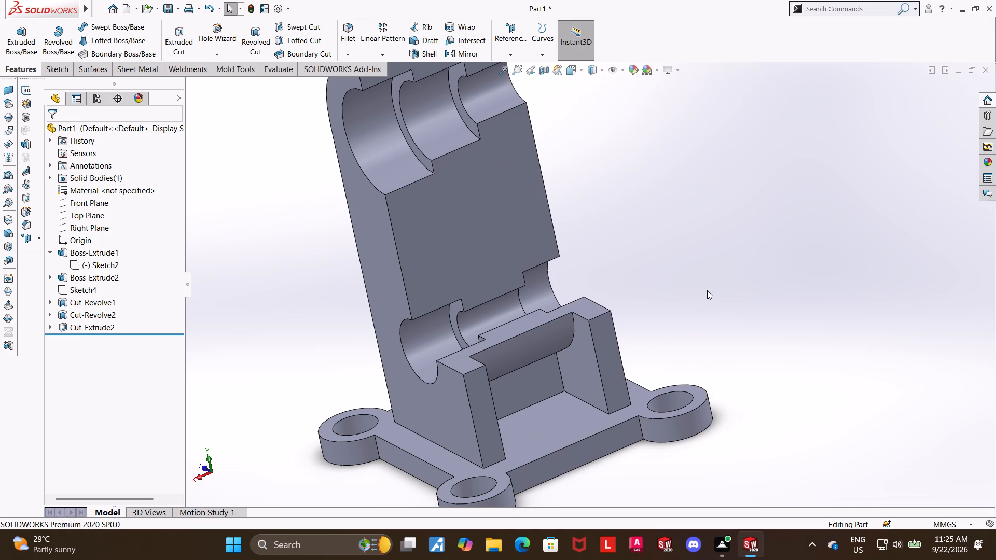
scroll(707, 290, "up", 2)
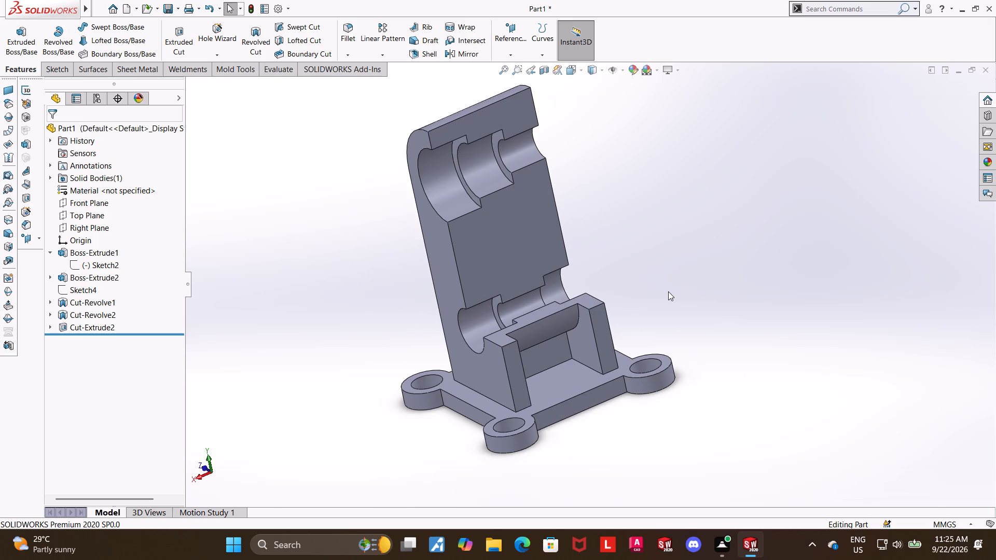
middle_click_drag(672, 288, 702, 268)
scroll(683, 273, "up", 1)
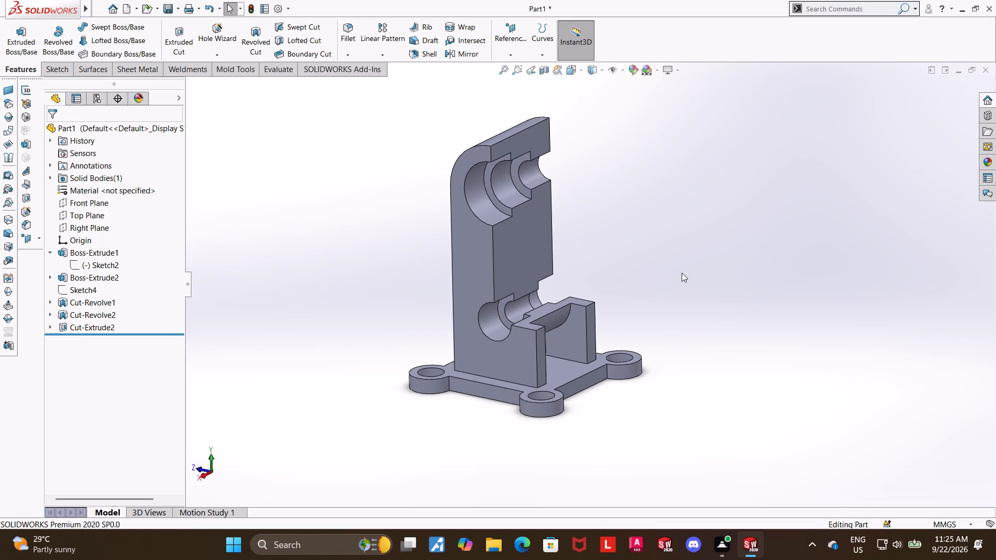
scroll(682, 273, "up", 2)
scroll(599, 174, "down", 4)
middle_click_drag(560, 227, 460, 299)
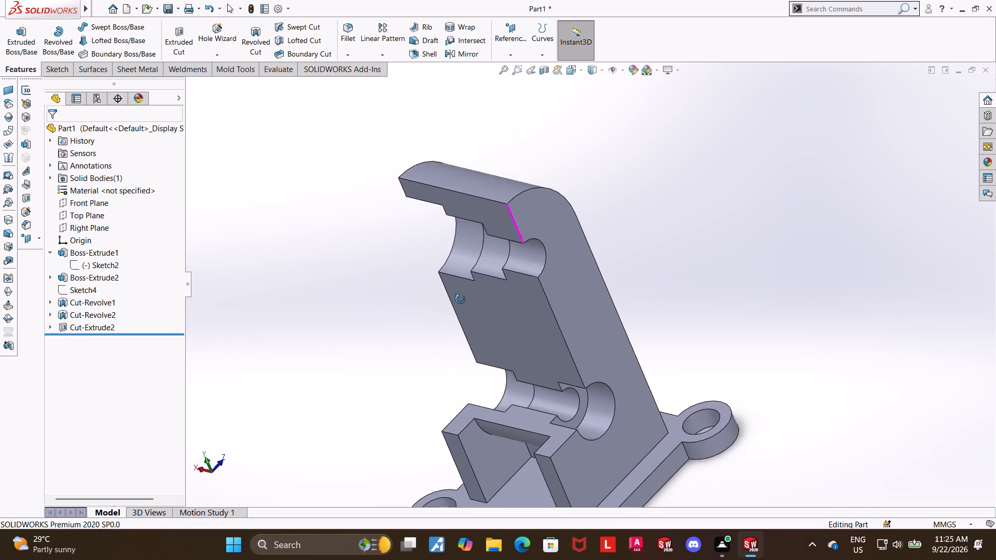
middle_click_drag(460, 299, 476, 347)
middle_click_drag(483, 347, 539, 441)
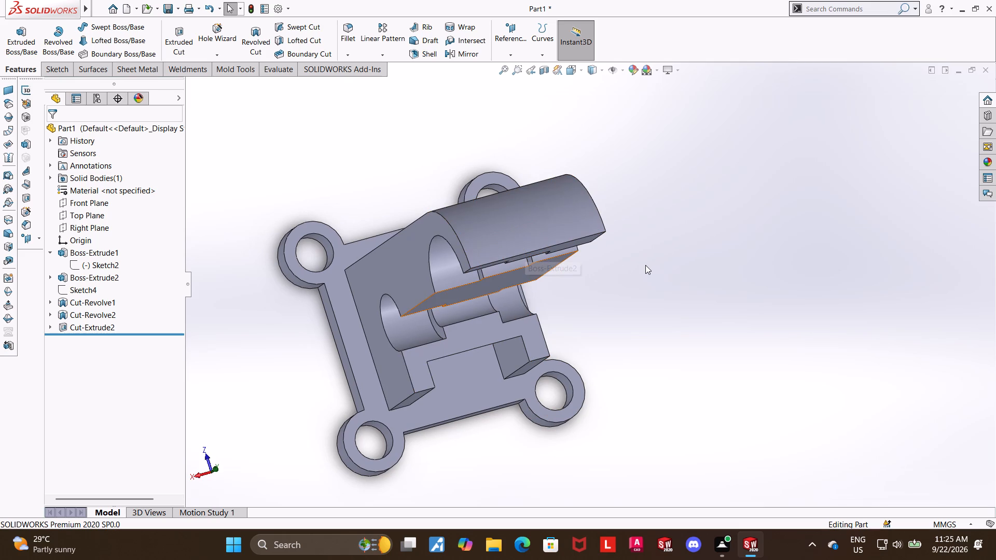
middle_click_drag(663, 225, 673, 284)
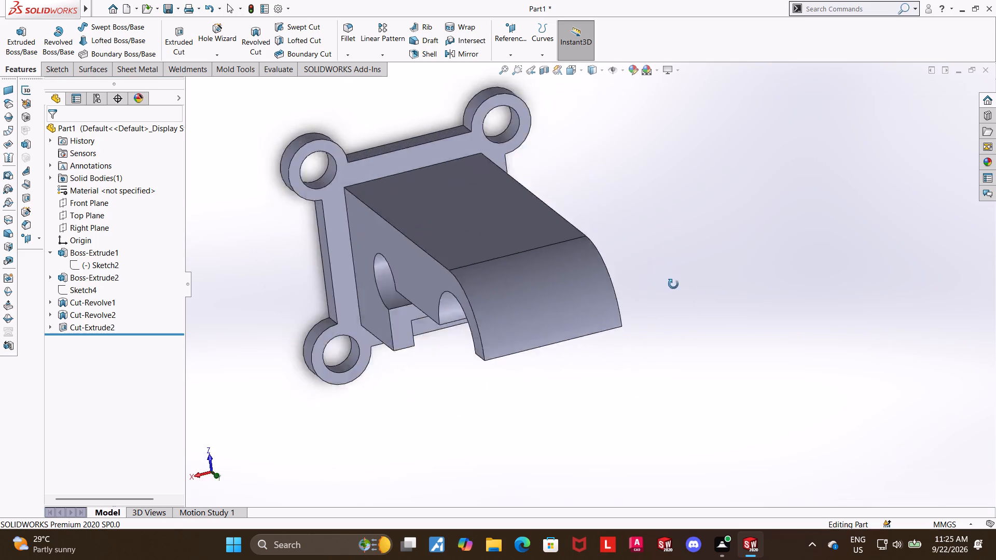
middle_click_drag(673, 284, 678, 178)
Create a reference plane parallel to the Top Plane and coincident with the midpoint of the upright's front top edge.
left_click(503, 33)
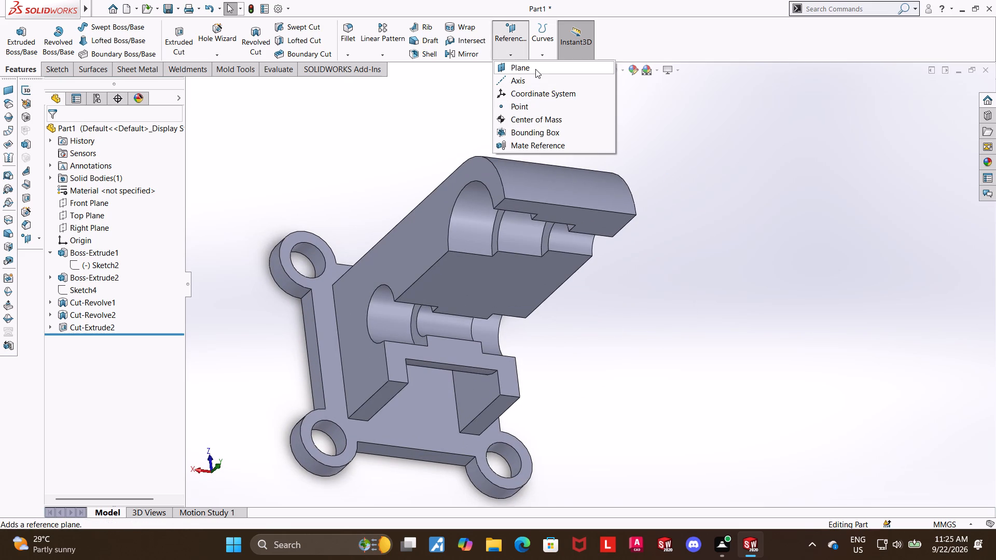
left_click(535, 69)
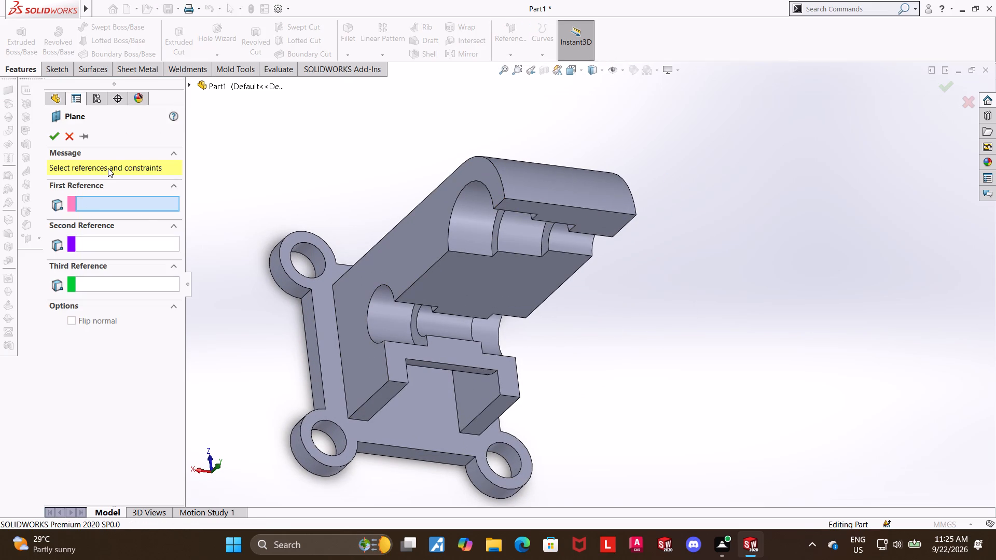
left_click(190, 87)
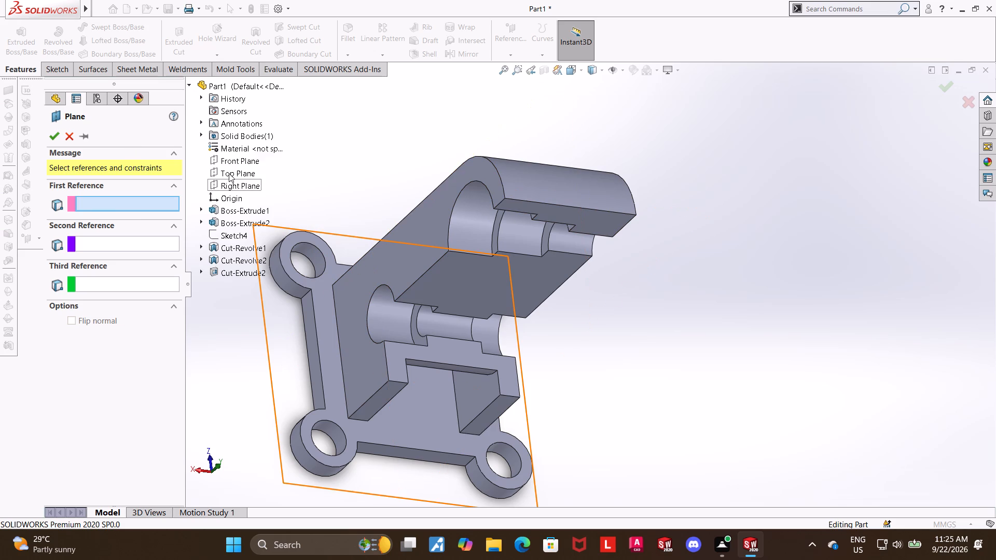
left_click(229, 173)
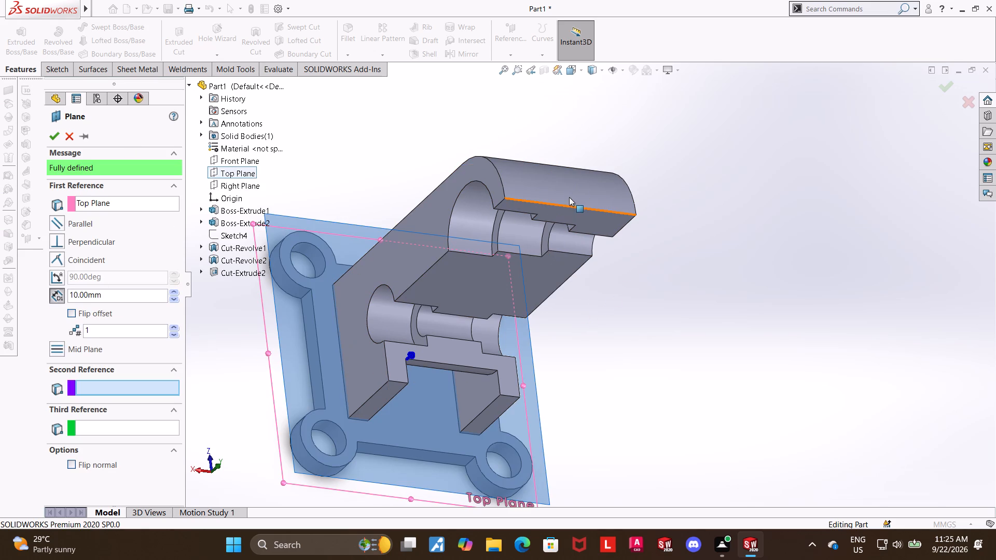
left_click(570, 206)
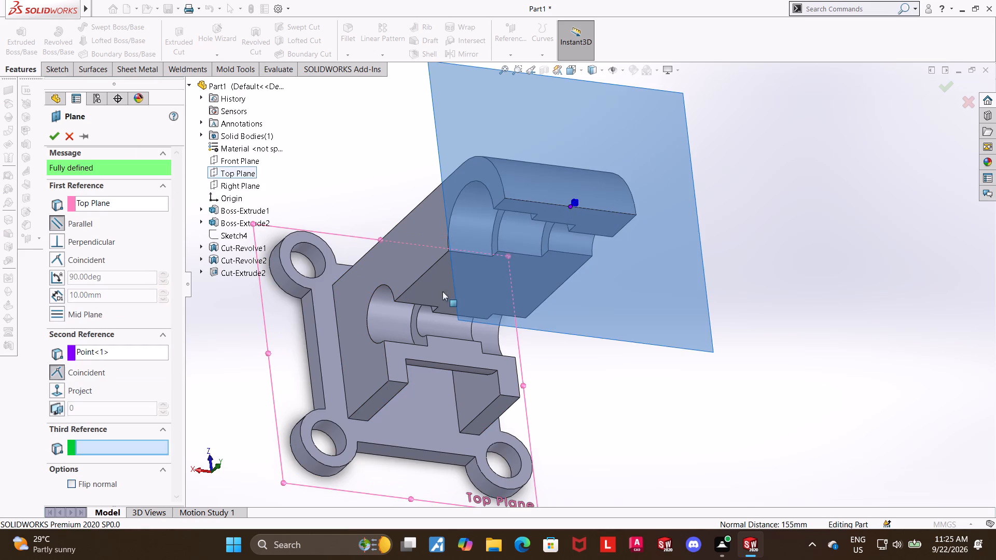
left_click(51, 138)
left_click(833, 297)
Start a sketch on the new reference plane and draw a circle about 17 mm in diameter centred on the origin.
middle_click_drag(790, 207, 790, 225)
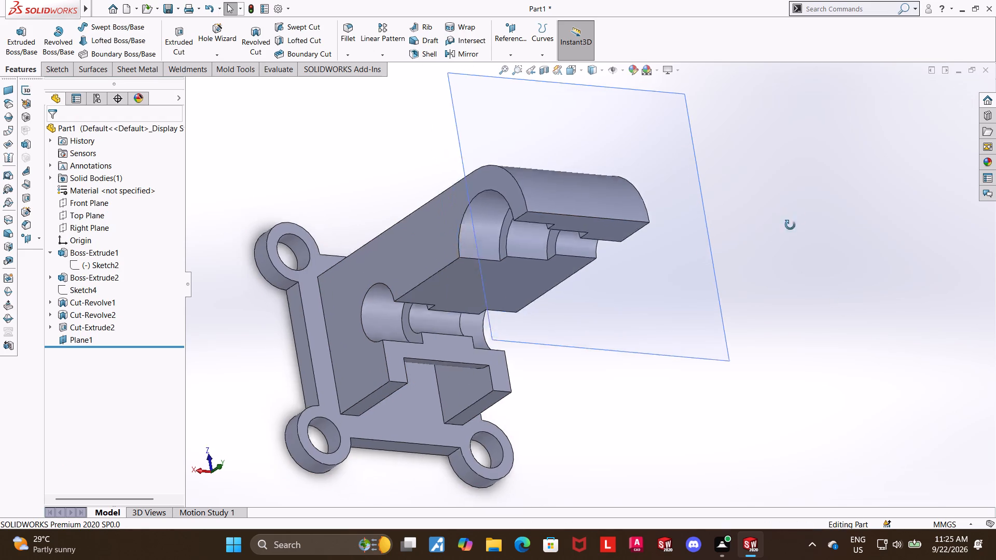
middle_click_drag(790, 225, 758, 248)
scroll(785, 230, "up", 1)
left_click(568, 172)
left_click(604, 143)
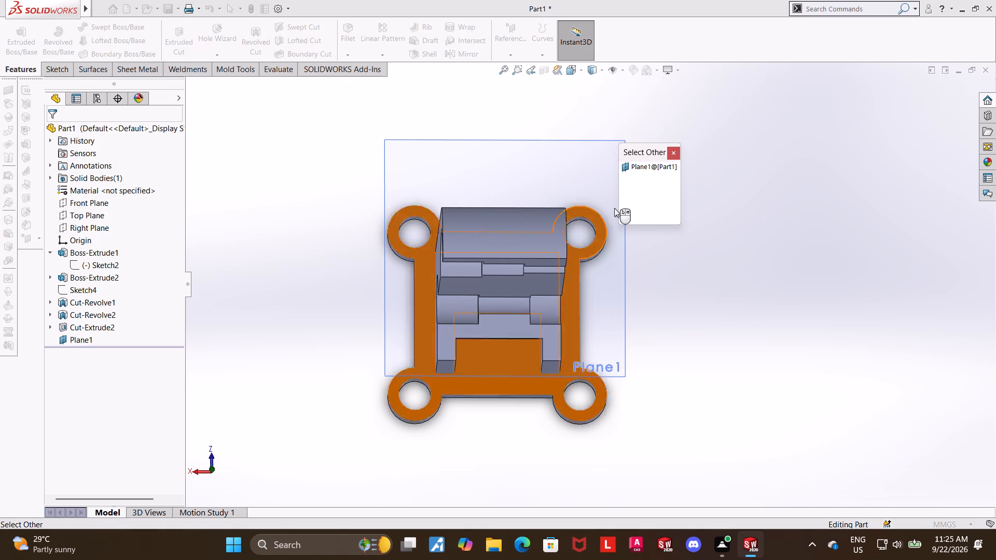
left_click(671, 149)
left_click(760, 168)
left_click(579, 178)
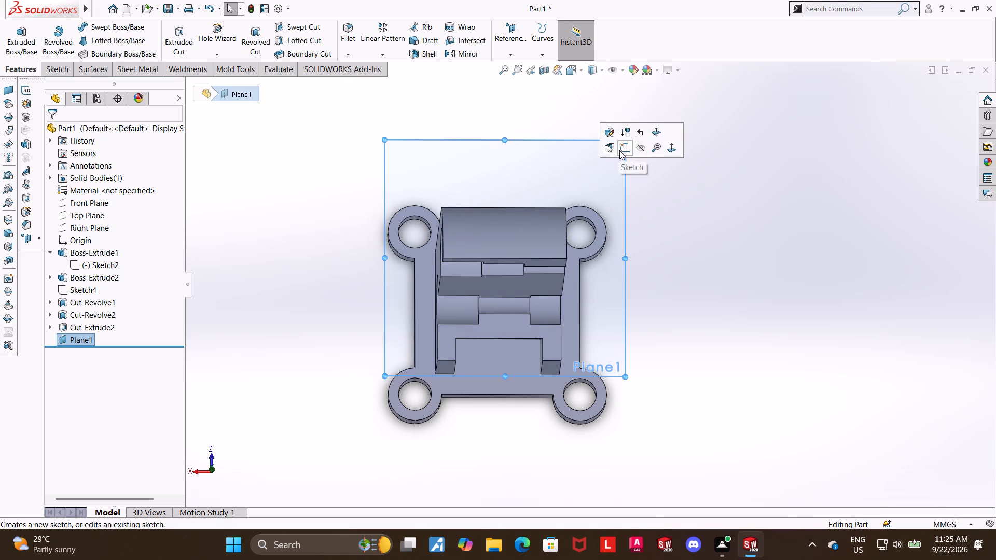
left_click(619, 150)
left_click(106, 348)
left_click(132, 335)
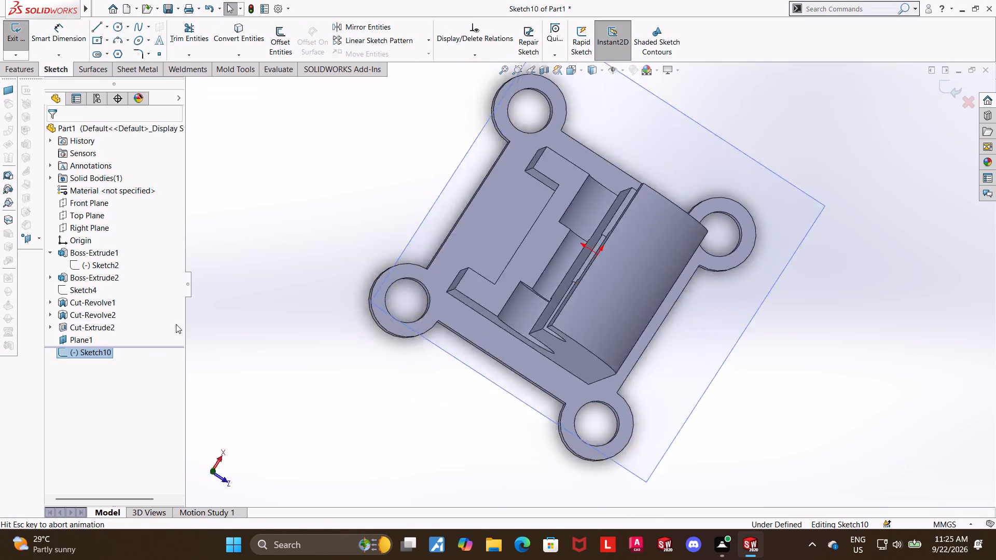
left_click(115, 29)
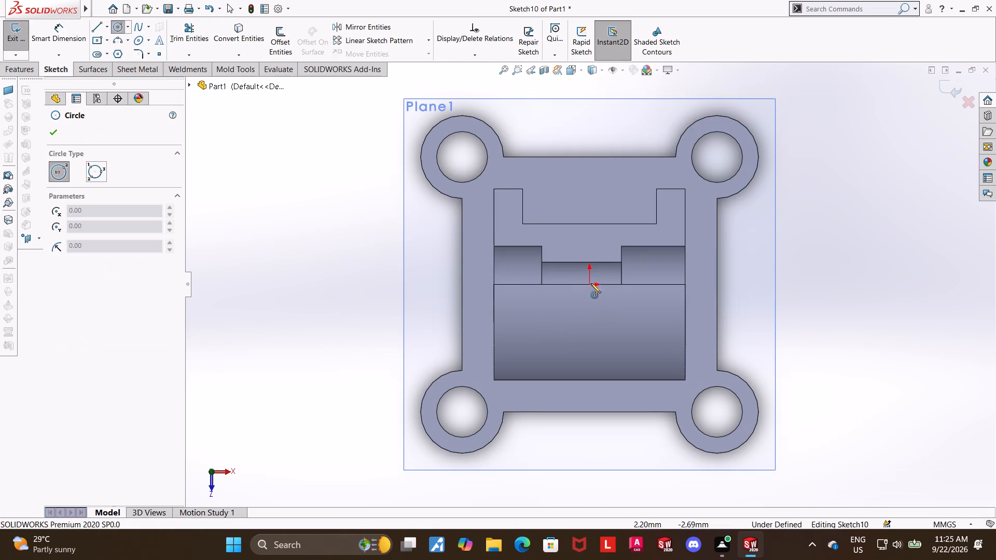
left_click(589, 284)
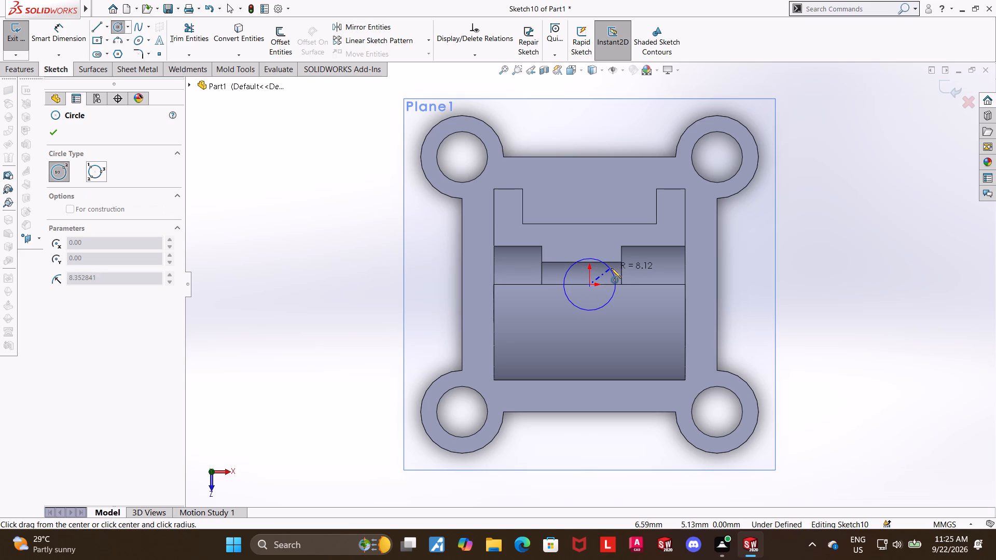
left_click(611, 268)
key("Escape")
Draw a second circle about 9 mm in diameter inside the first, concentric with it at the origin.
left_click(117, 29)
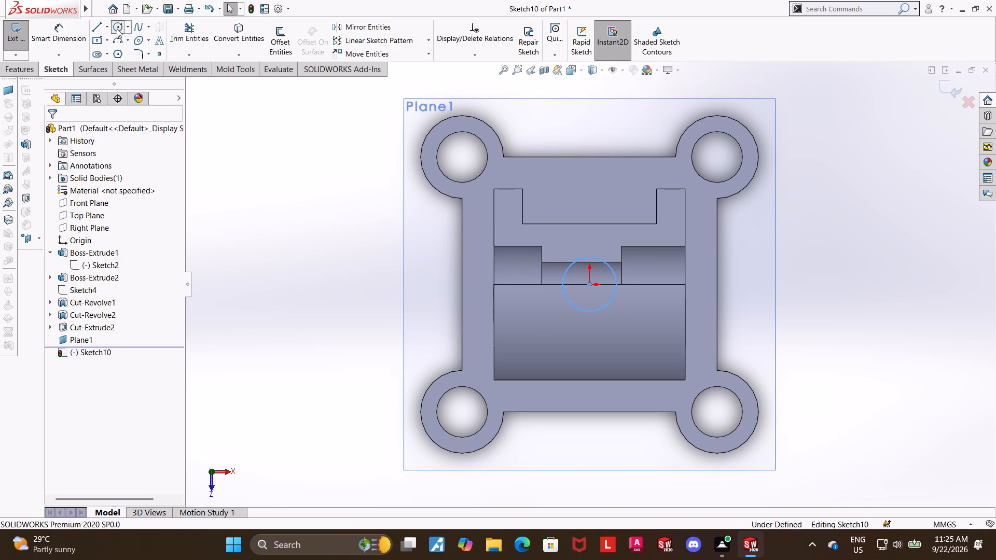
left_click(589, 284)
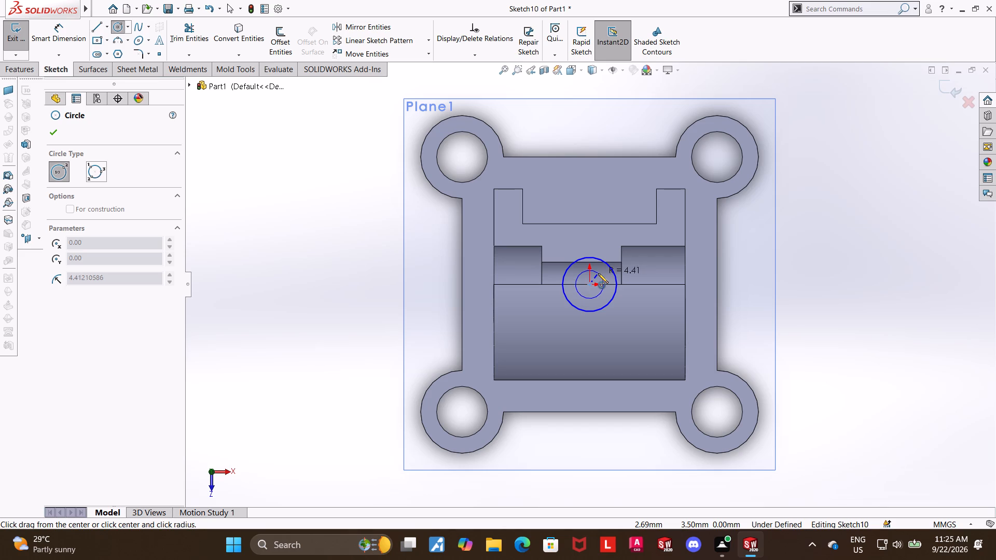
double_click(598, 273)
key("Escape")
Dimension the outer circle's diameter at 16 mm.
left_click(78, 25)
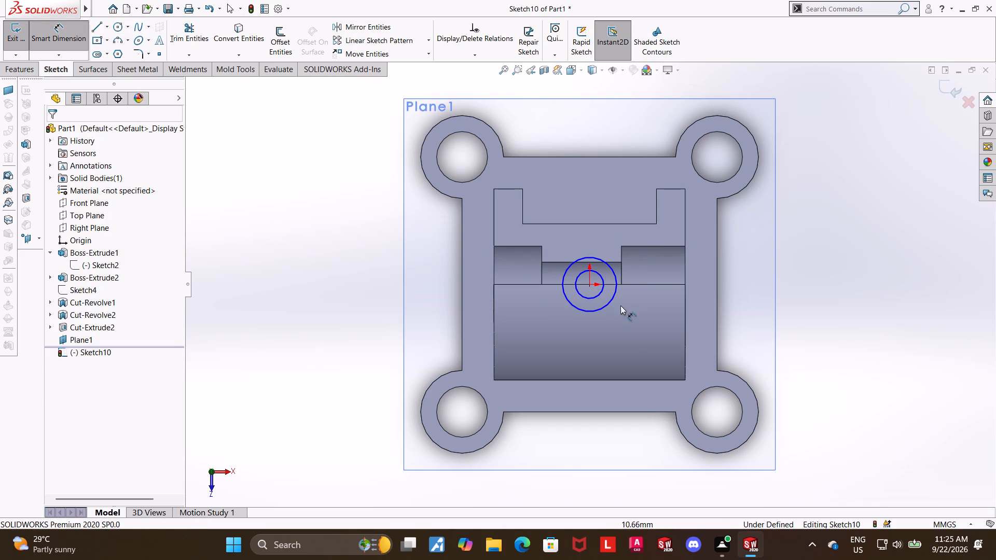
left_click(611, 301)
left_click(620, 320)
type("16")
key("Return")
key("Escape")
key("Escape")
Dimension the inner circle's diameter at 8 mm.
left_click(78, 26)
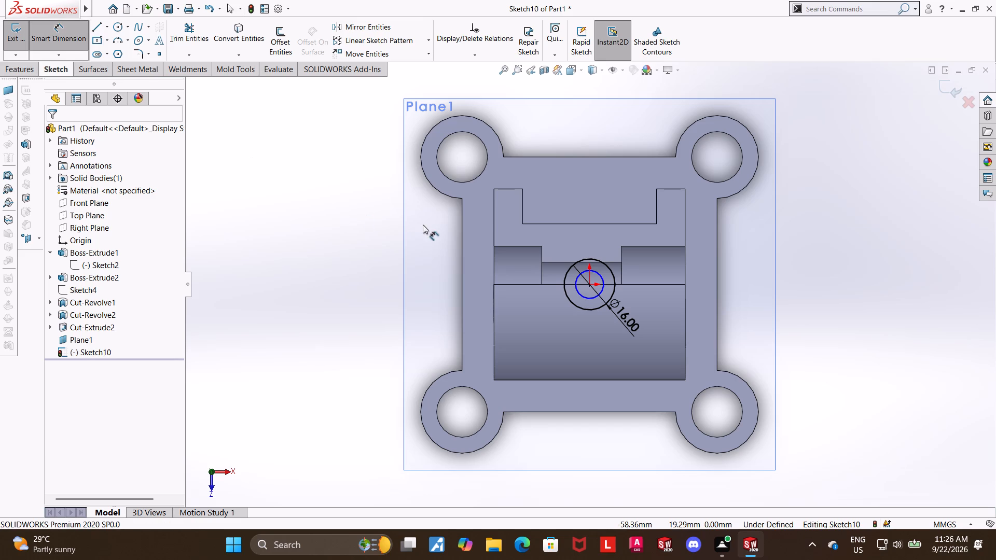
scroll(563, 233, "down", 4)
left_click(625, 366)
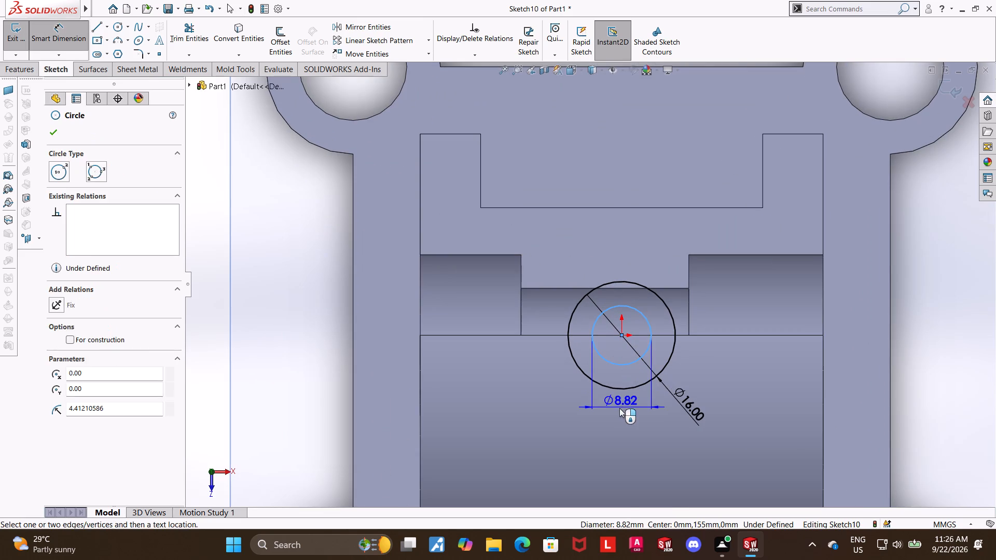
left_click(619, 408)
key("8")
key("Return")
key("Escape")
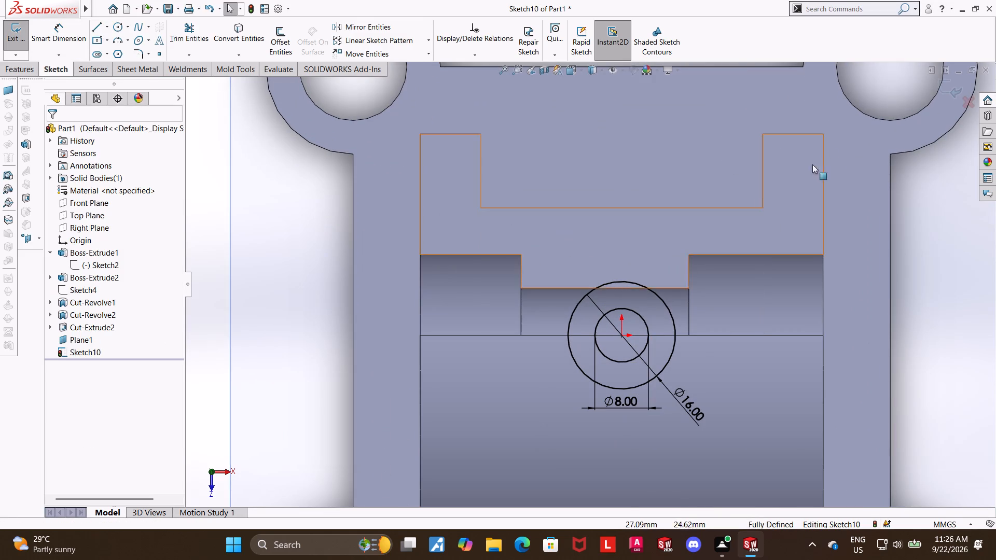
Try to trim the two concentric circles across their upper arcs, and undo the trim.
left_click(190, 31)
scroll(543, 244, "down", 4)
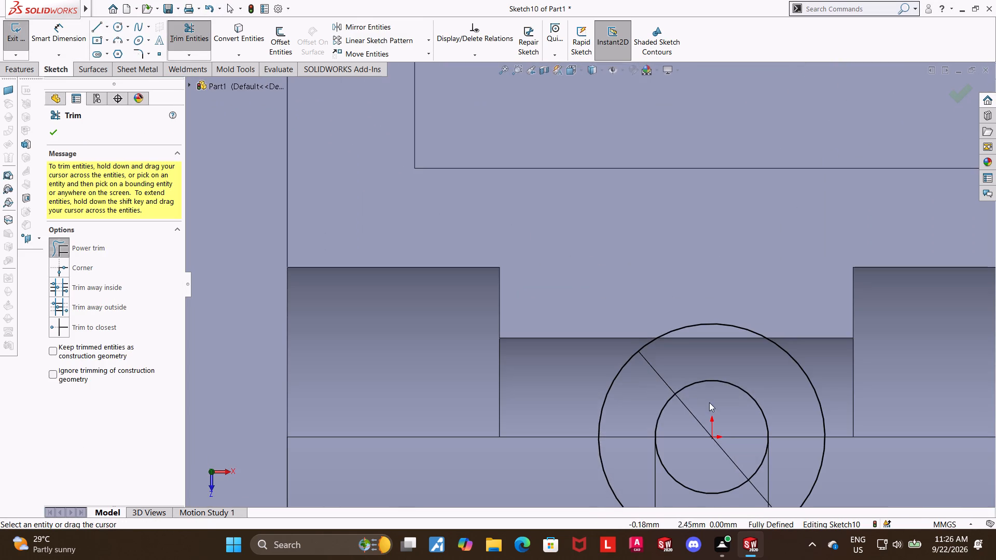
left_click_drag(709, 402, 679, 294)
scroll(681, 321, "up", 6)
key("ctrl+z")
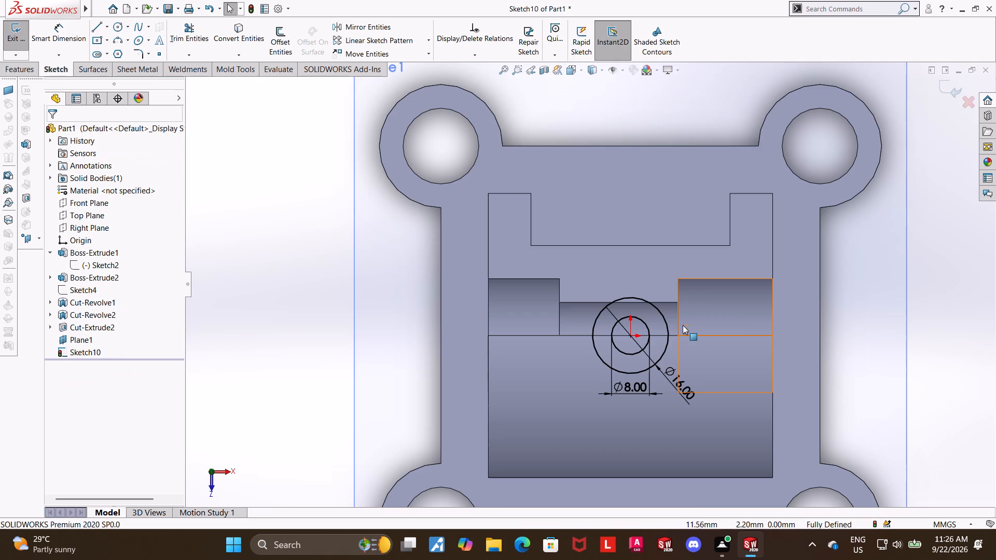
Draw a 16 mm horizontal centerline across the outer circle through the origin.
key("Escape")
scroll(693, 320, "down", 5)
left_click(106, 25)
left_click(105, 48)
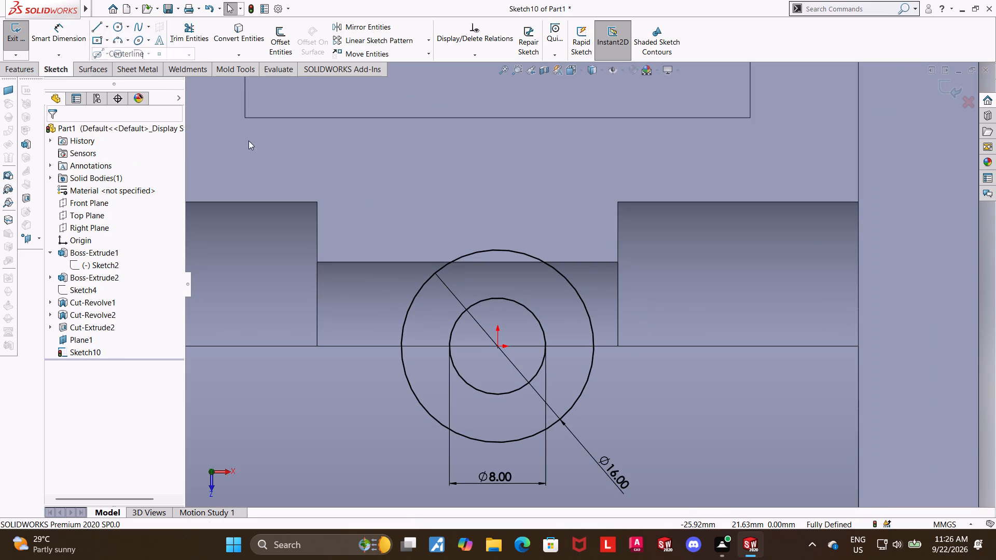
left_click(400, 346)
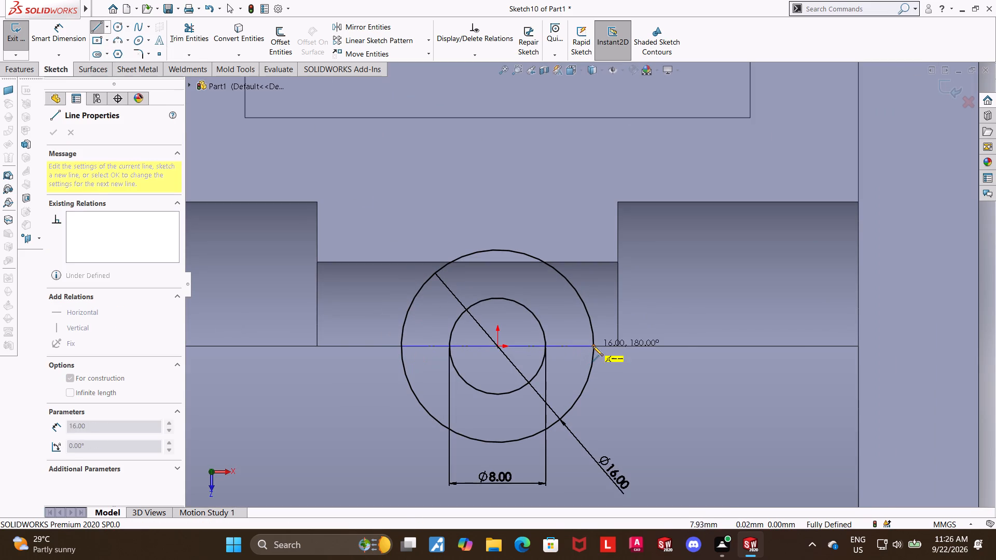
left_click(593, 346)
key("Escape")
key("Escape")
Trim away the upper halves of both concentric circles above the centerline.
left_click(173, 23)
left_click_drag(486, 310, 466, 234)
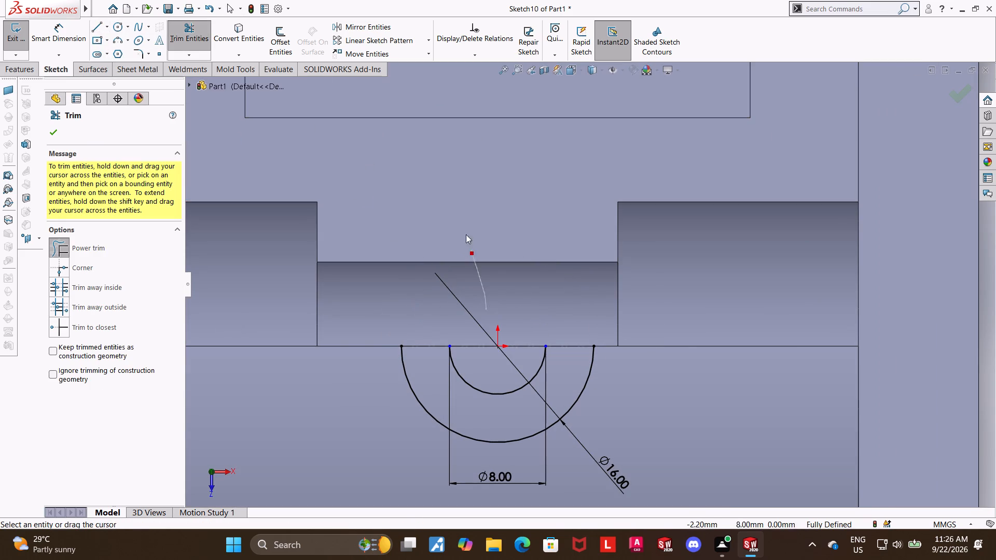
left_click_drag(466, 234, 465, 230)
key("Escape")
key("Escape")
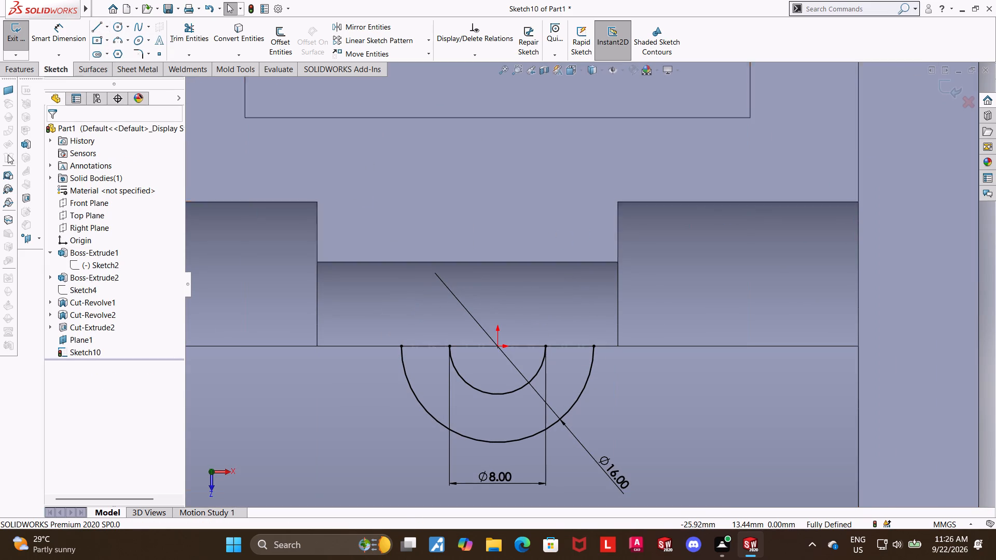
Close the half-ring profile with two 4 mm horizontal lines joining the inner and outer arc ends on each side.
left_click(100, 25)
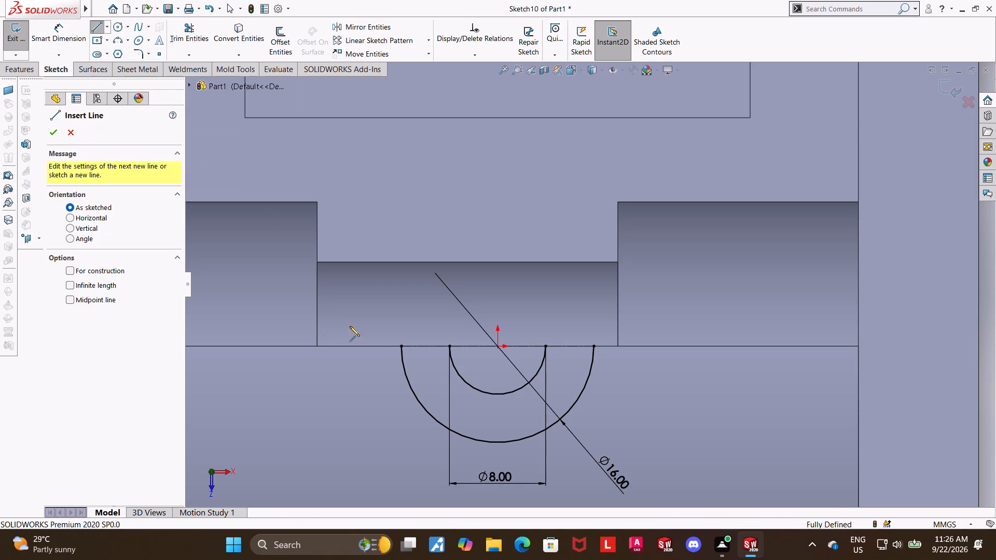
left_click(400, 344)
left_click(449, 346)
key("Escape")
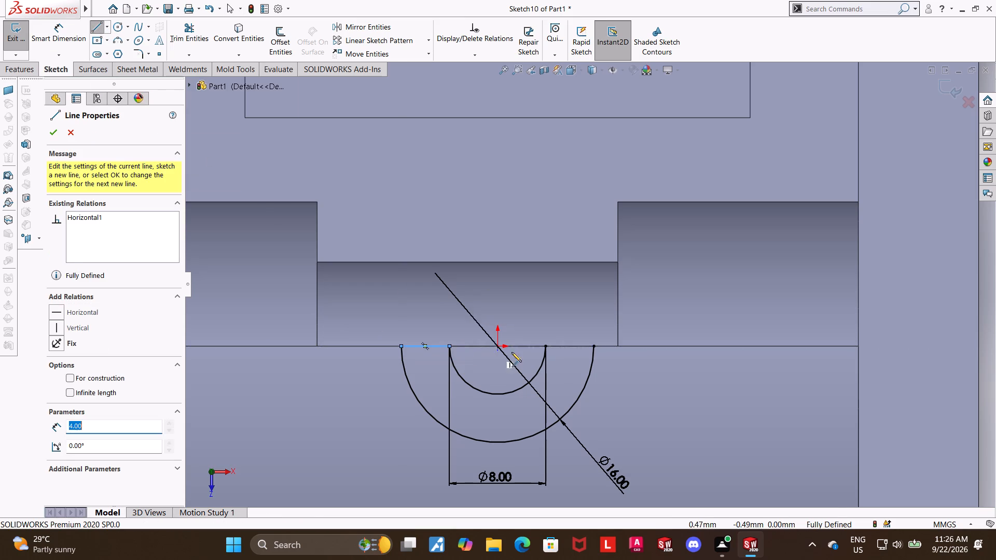
key("Escape")
left_click(96, 27)
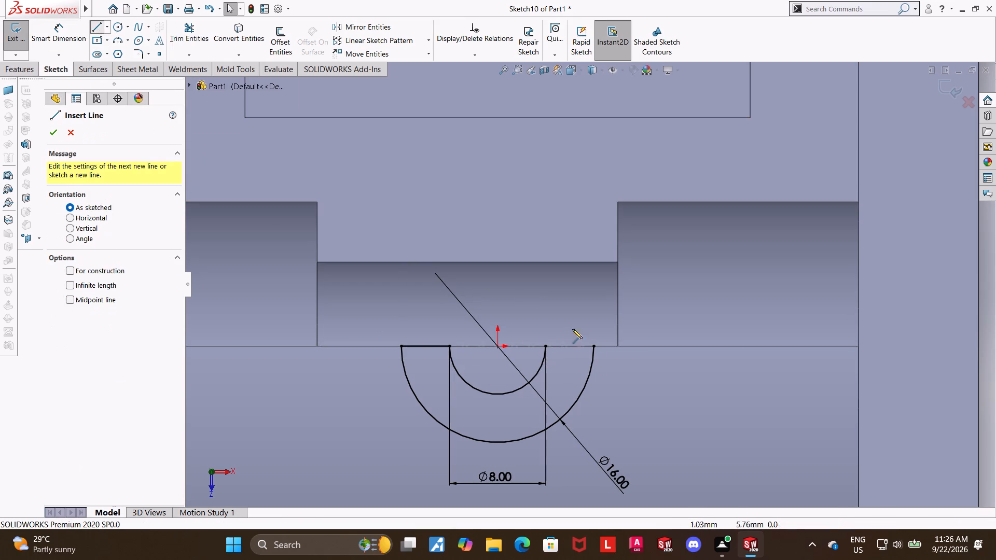
left_click(545, 345)
left_click(592, 346)
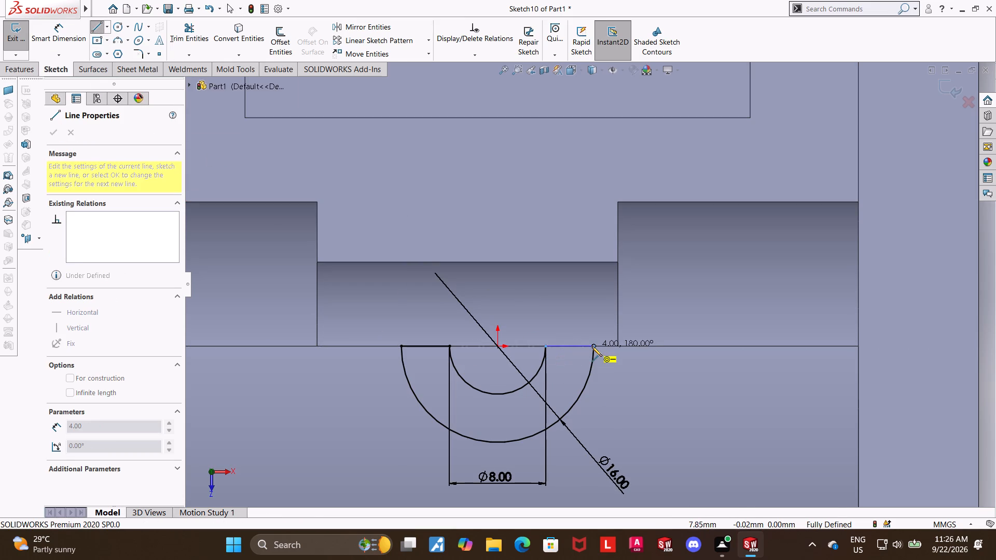
key("Escape")
key("Escape")
key("Escape")
key("Escape")
Examine where the half-ring sketch and its plane sit relative to the top of the upright.
scroll(548, 330, "up", 5)
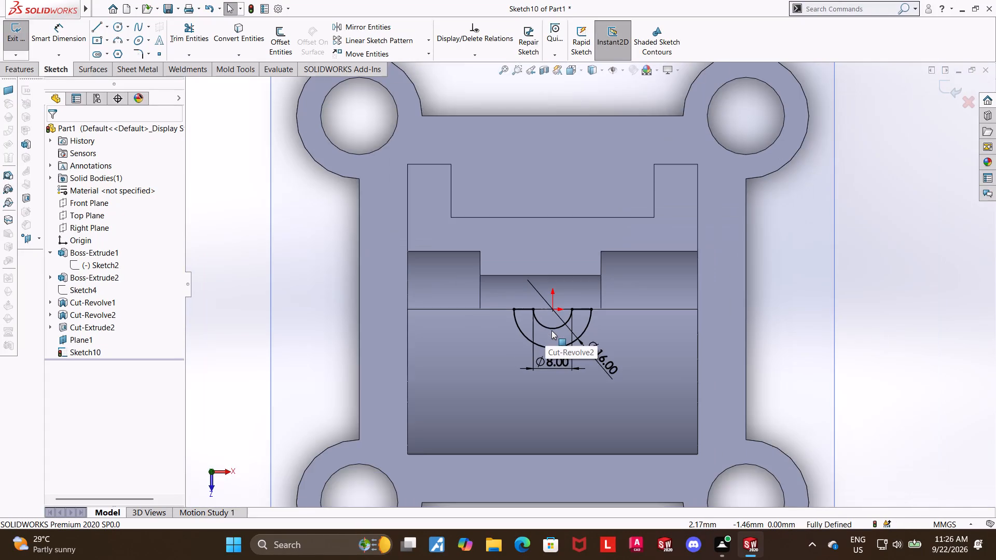
scroll(586, 305, "down", 3)
middle_click_drag(780, 315, 711, 247)
scroll(711, 248, "up", 6)
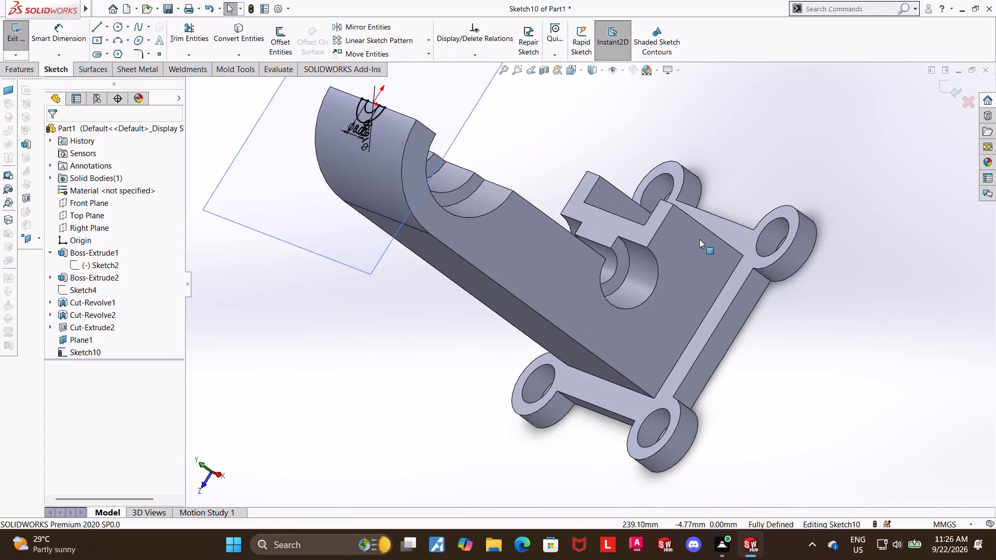
scroll(659, 207, "up", 6)
scroll(593, 171, "down", 4)
middle_click_drag(546, 230, 592, 269)
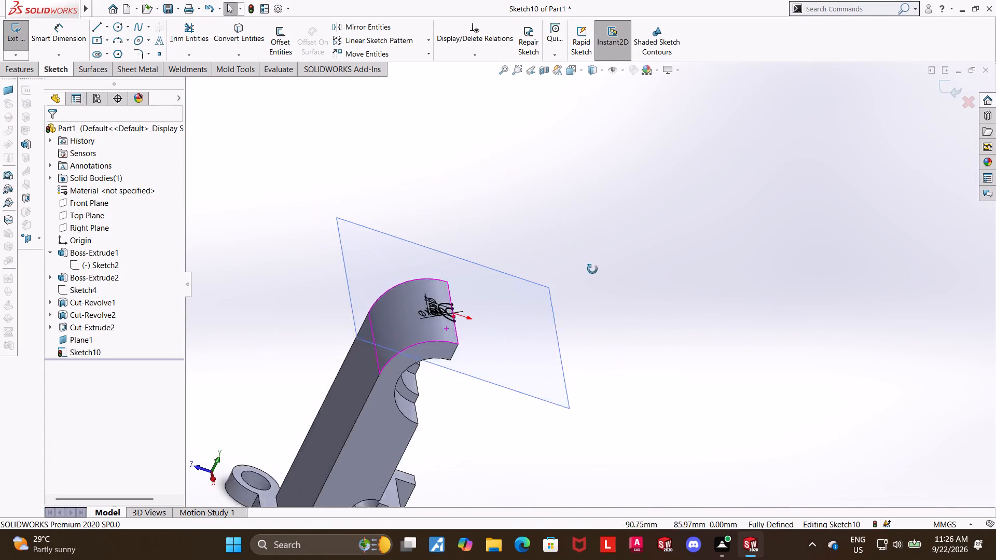
middle_click_drag(592, 269, 559, 270)
scroll(475, 304, "down", 5)
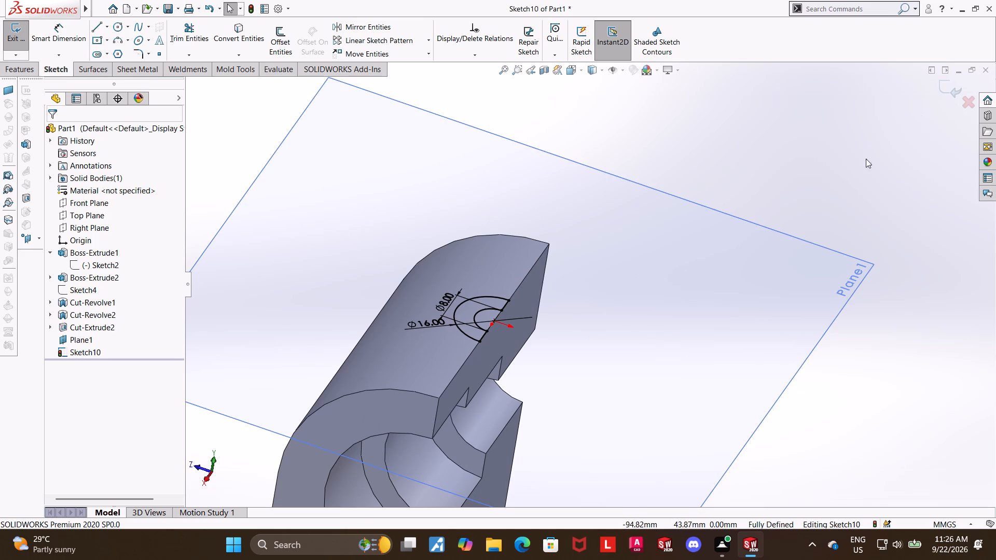
middle_click_drag(751, 209, 728, 136)
scroll(728, 136, "up", 1)
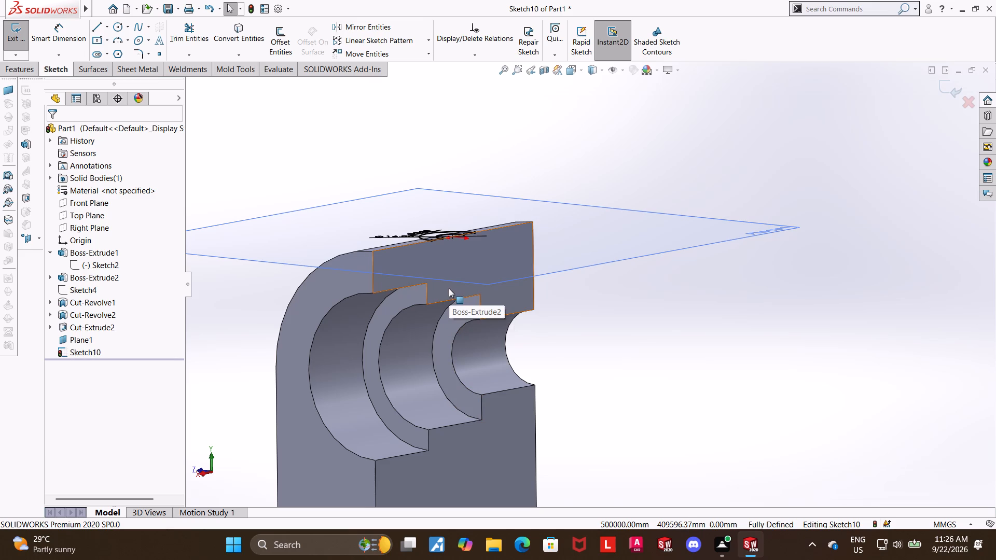
scroll(449, 288, "up", 3)
scroll(599, 202, "down", 3)
middle_click_drag(611, 225, 616, 272)
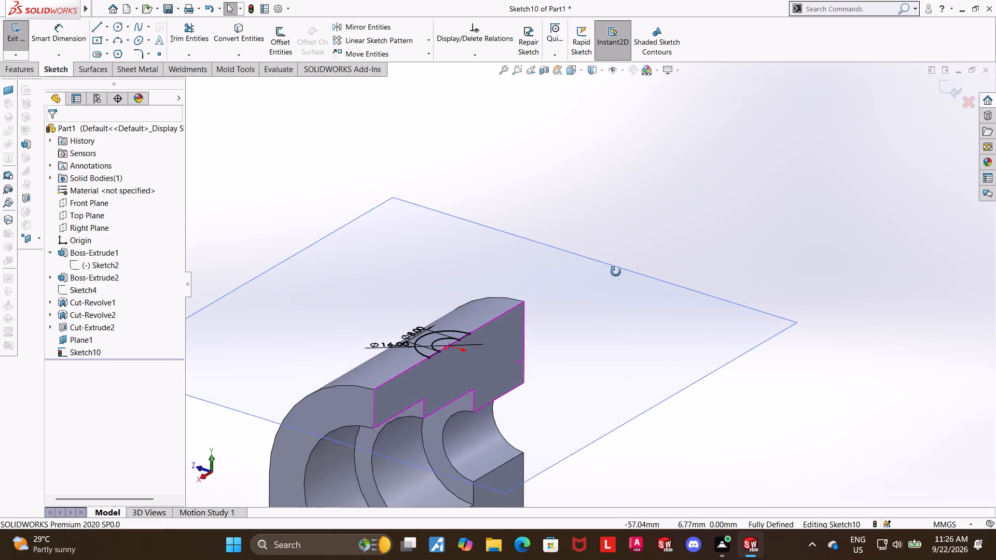
middle_click_drag(616, 272, 615, 290)
Finish the sketch and extrude the half-ring profile upward as a 6 mm blind boss.
left_click(951, 89)
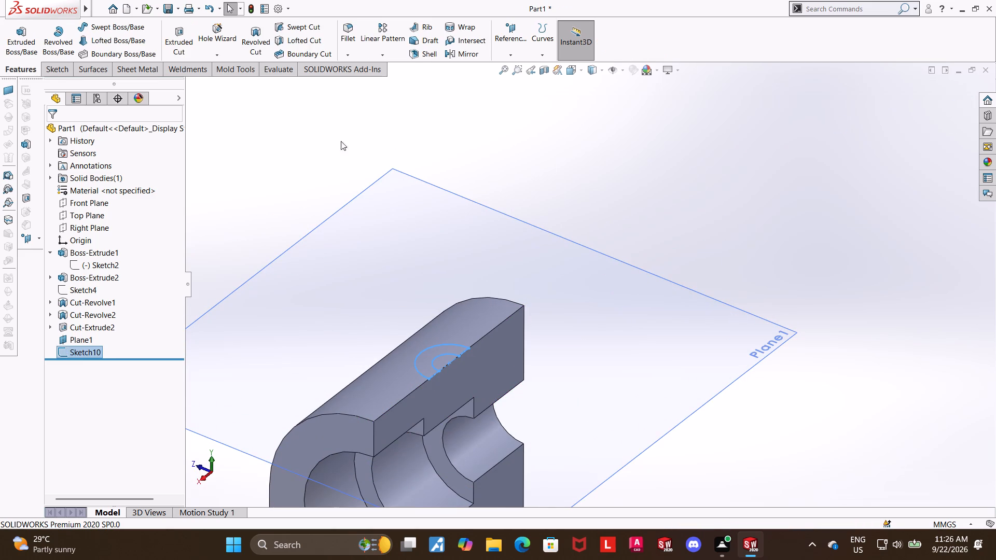
left_click(25, 33)
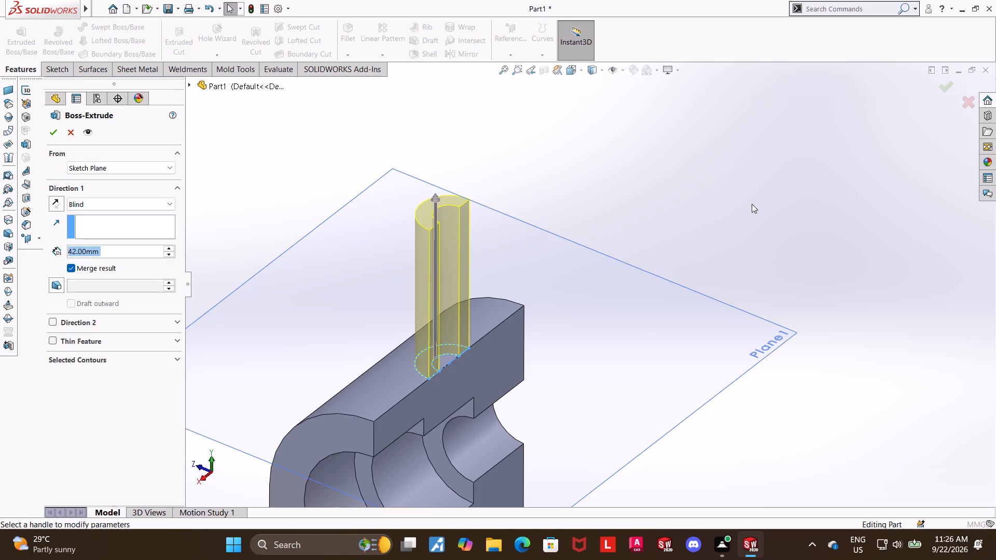
middle_click_drag(753, 199, 783, 138)
middle_click_drag(775, 133, 774, 125)
middle_click_drag(775, 124, 769, 100)
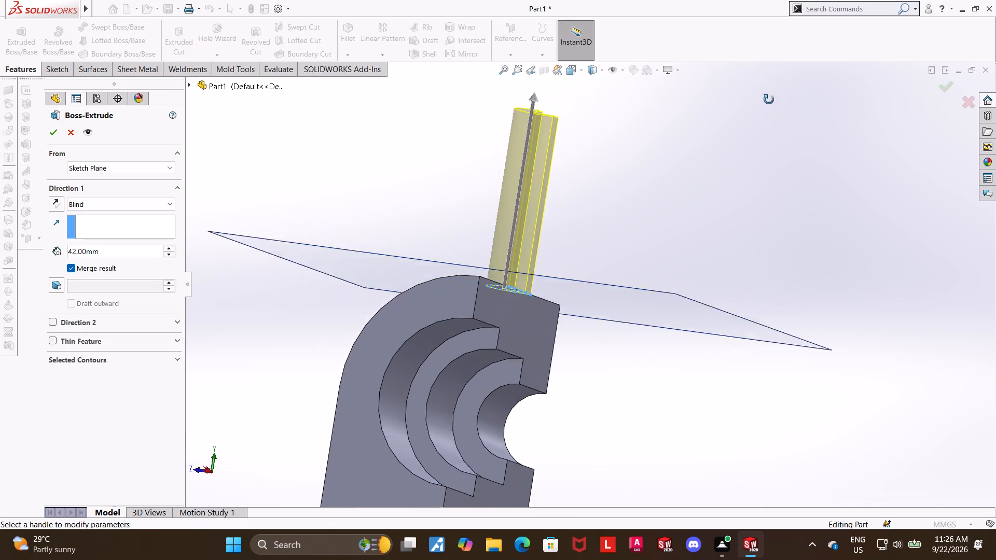
middle_click_drag(769, 100, 768, 80)
middle_click_drag(767, 77, 765, 168)
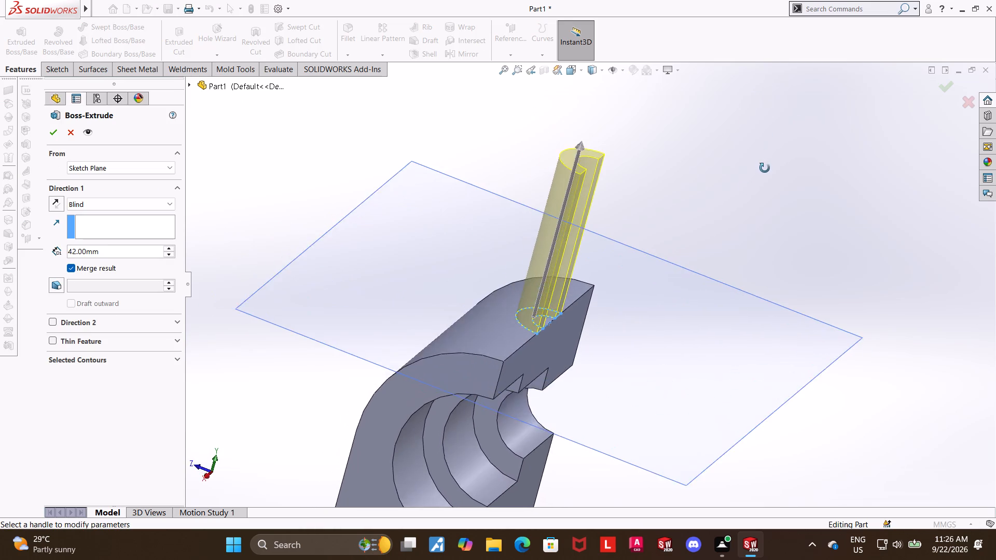
middle_click_drag(765, 168, 784, 144)
scroll(784, 144, "up", 1)
scroll(728, 171, "down", 4)
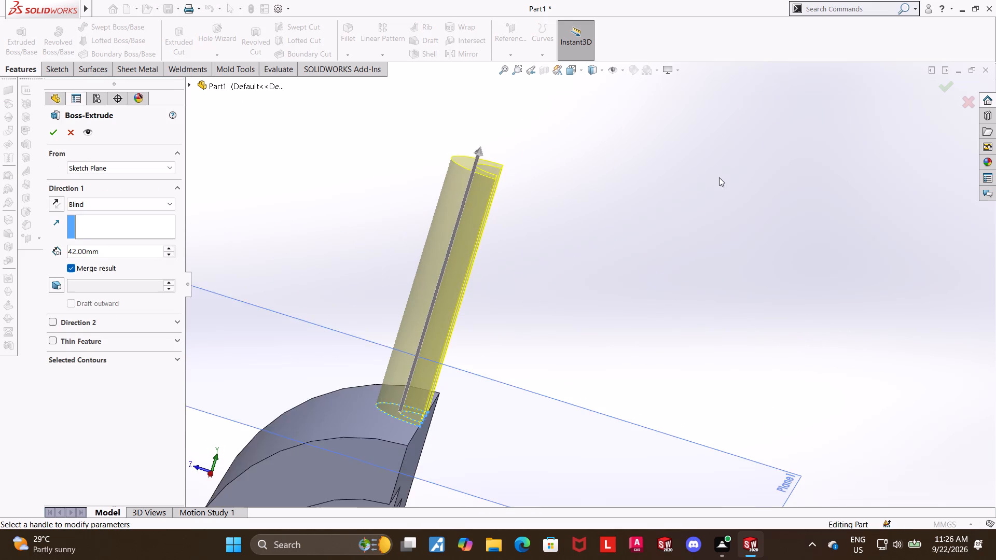
scroll(674, 205, "up", 2)
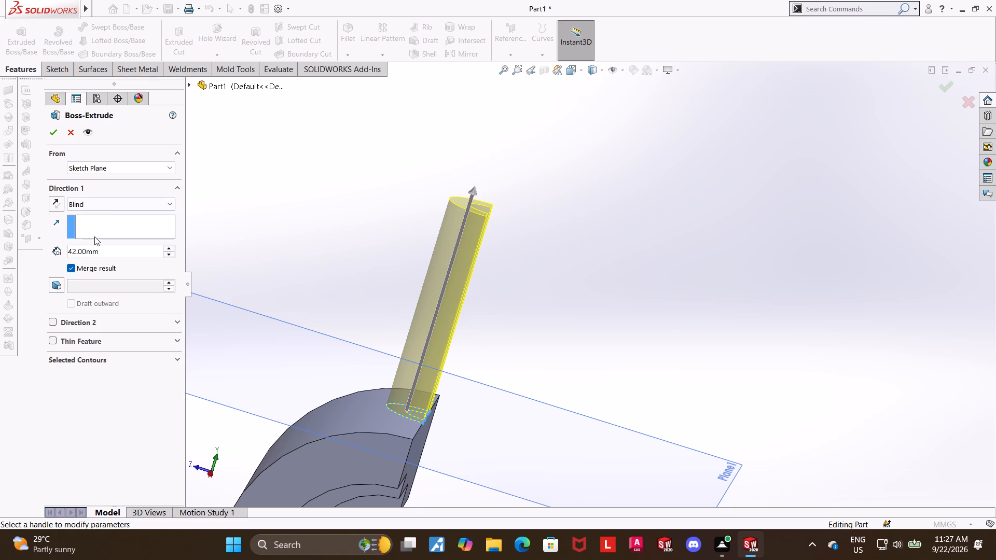
left_click(119, 253)
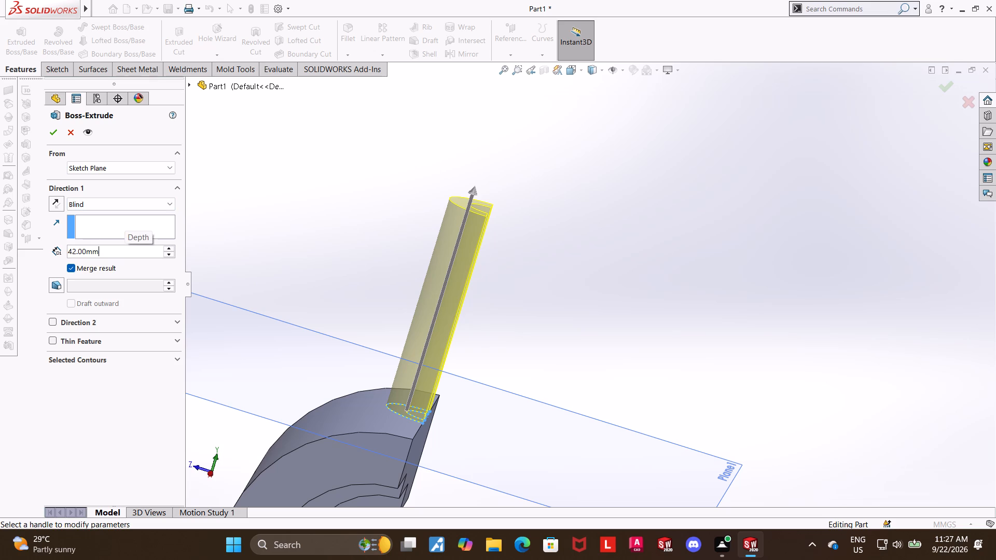
left_click(122, 250)
left_click_drag(122, 250, 20, 252)
left_click_drag(115, 250, 11, 248)
key("6")
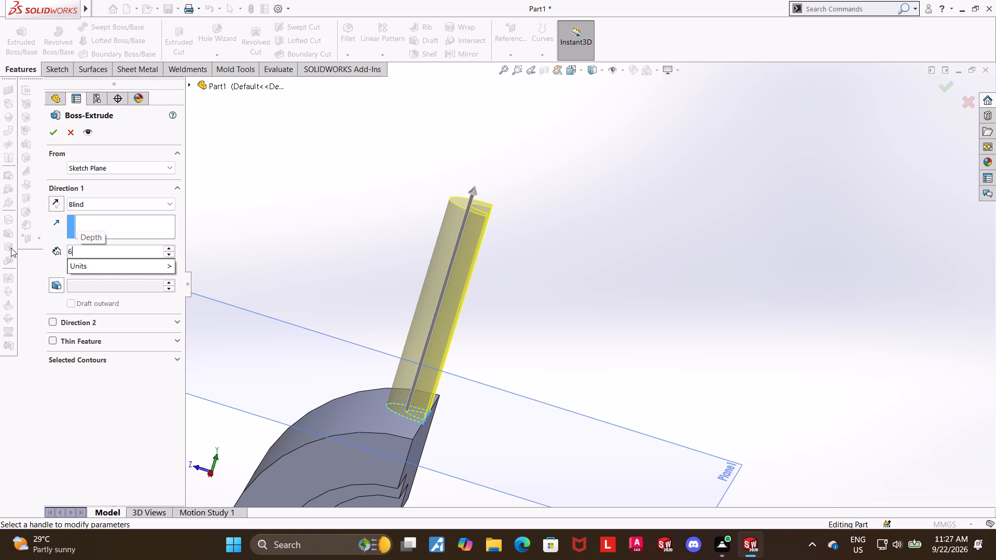
key("Return")
left_click(56, 135)
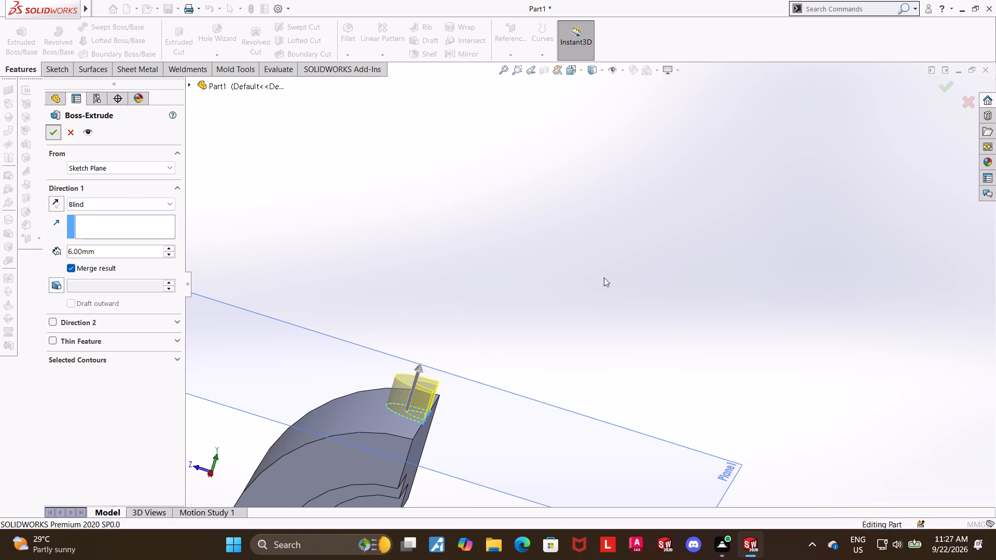
left_click(794, 290)
Edit the half-ring boss to merge with the body and extend 1 mm in a second direction.
scroll(438, 375, "down", 3)
middle_click_drag(547, 302, 550, 282)
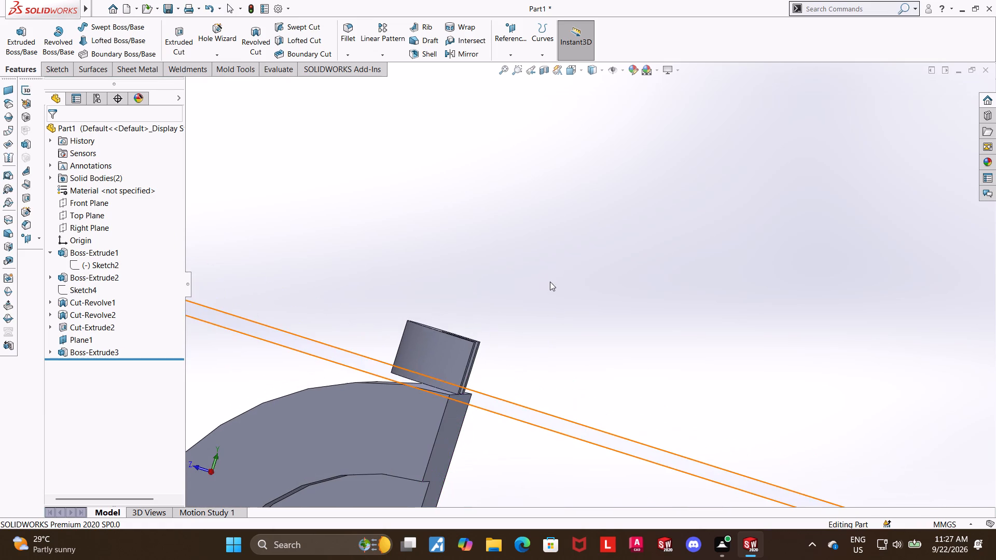
left_click(78, 355)
left_click(91, 320)
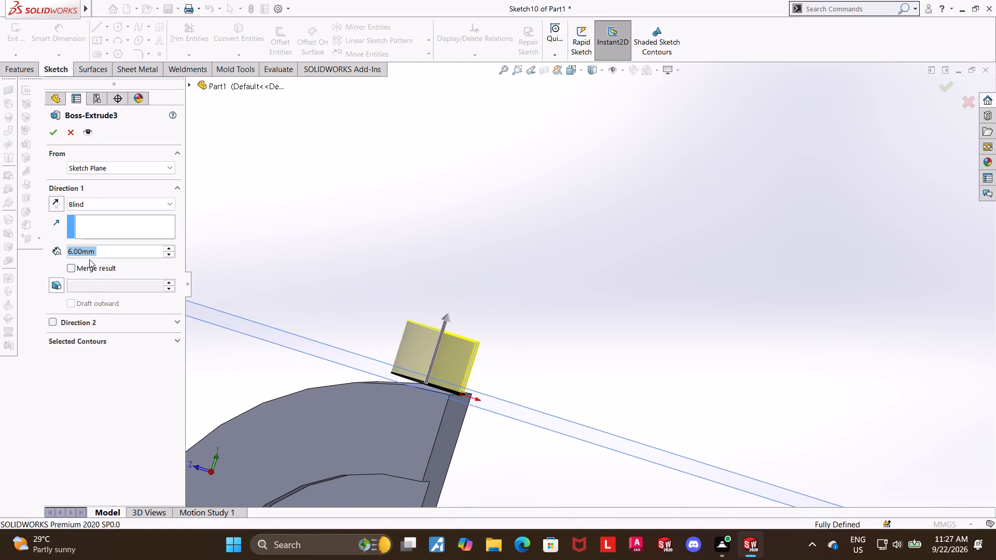
left_click(71, 269)
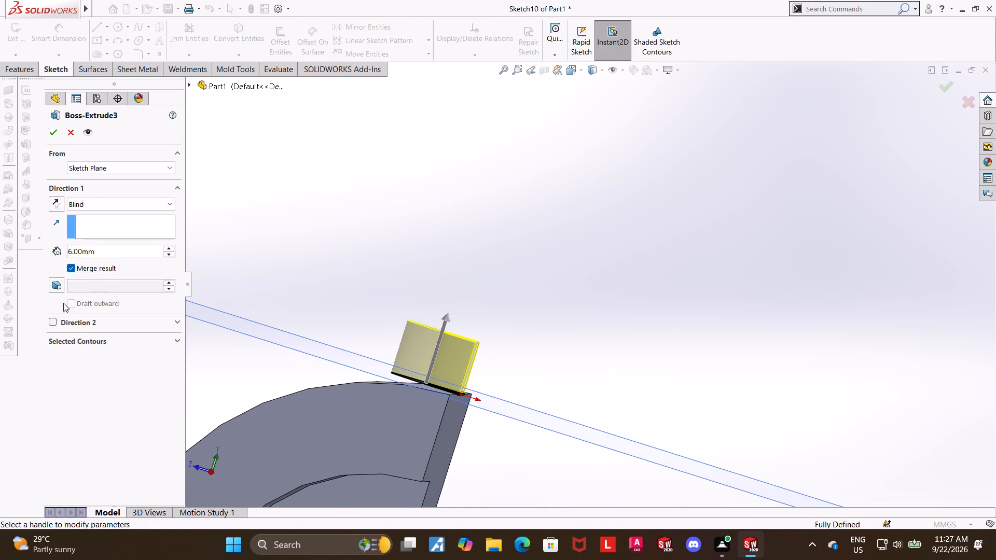
left_click(69, 323)
left_click_drag(103, 357, 49, 355)
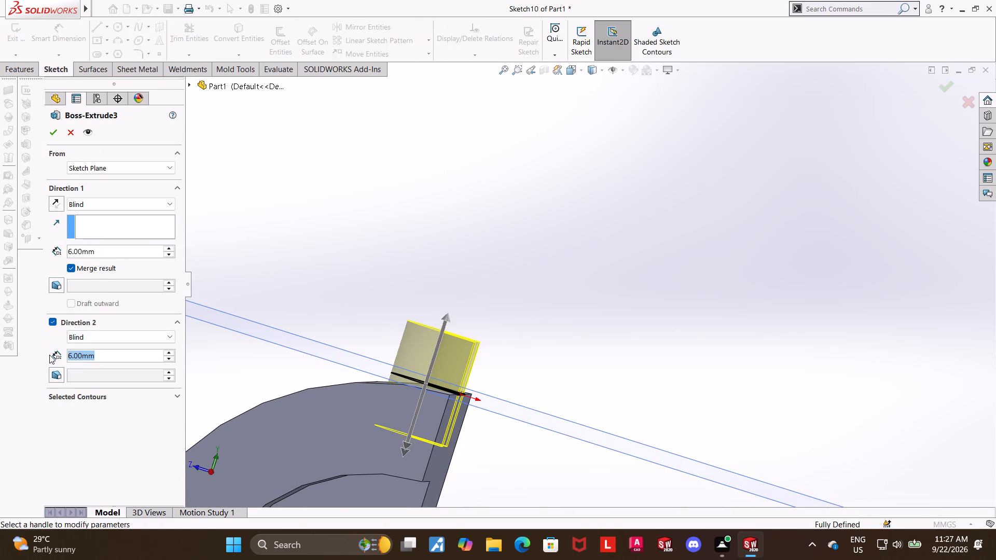
key("1")
key("Return")
middle_click_drag(438, 223, 444, 230)
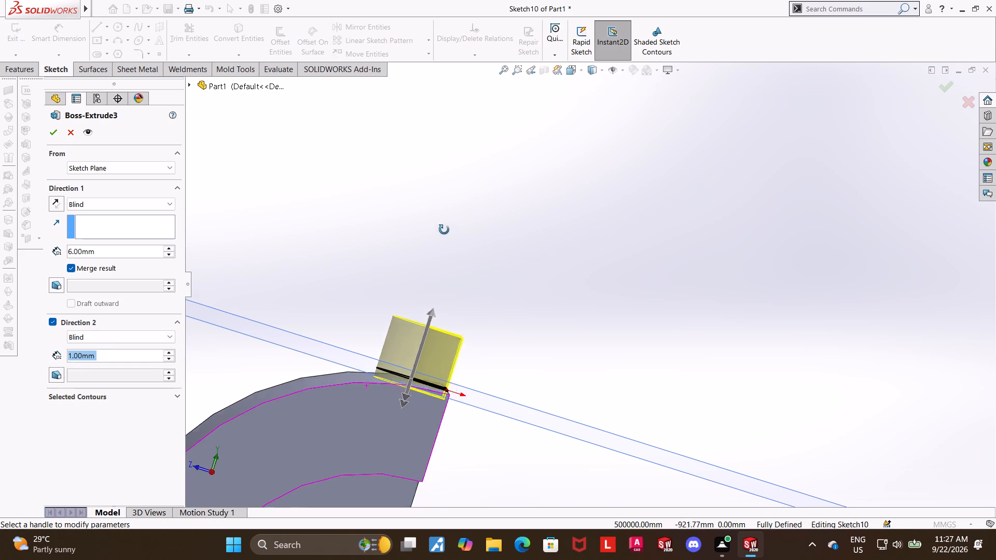
middle_click_drag(444, 230, 450, 227)
scroll(451, 227, "up", 1)
scroll(375, 327, "down", 5)
middle_click_drag(616, 188, 613, 201)
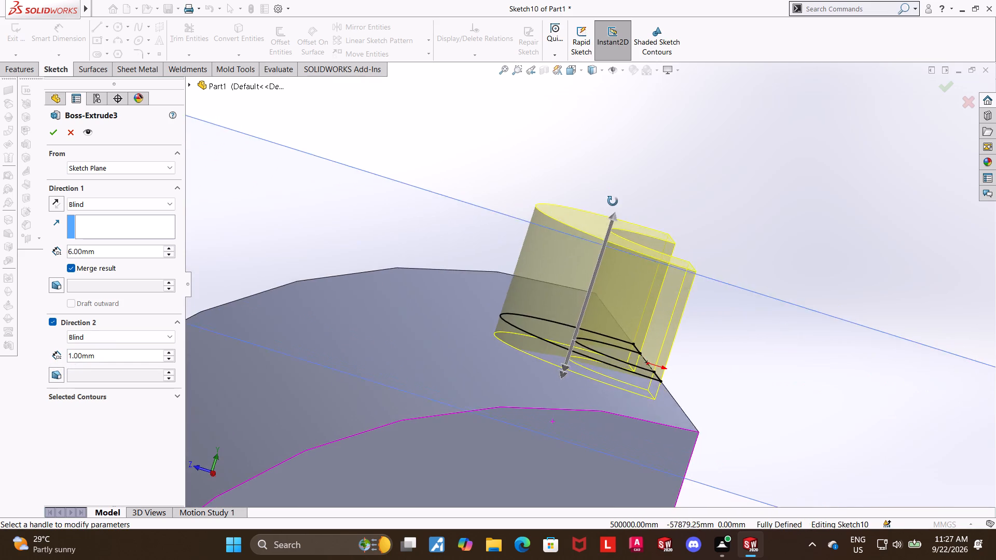
middle_click_drag(613, 201, 616, 195)
left_click(49, 132)
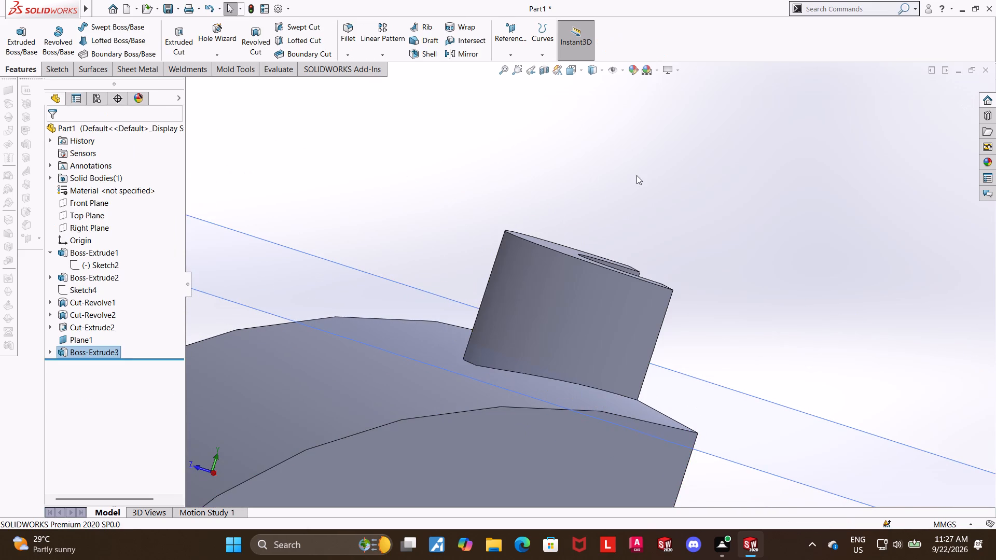
left_click(634, 175)
Start a new sketch on Plane1 and view it face-on.
left_click(590, 66)
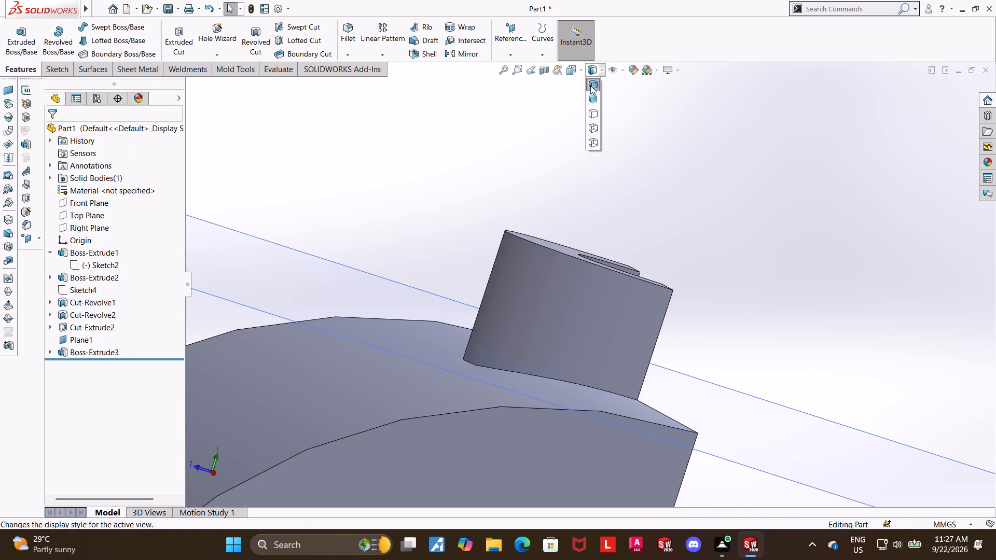
left_click(789, 250)
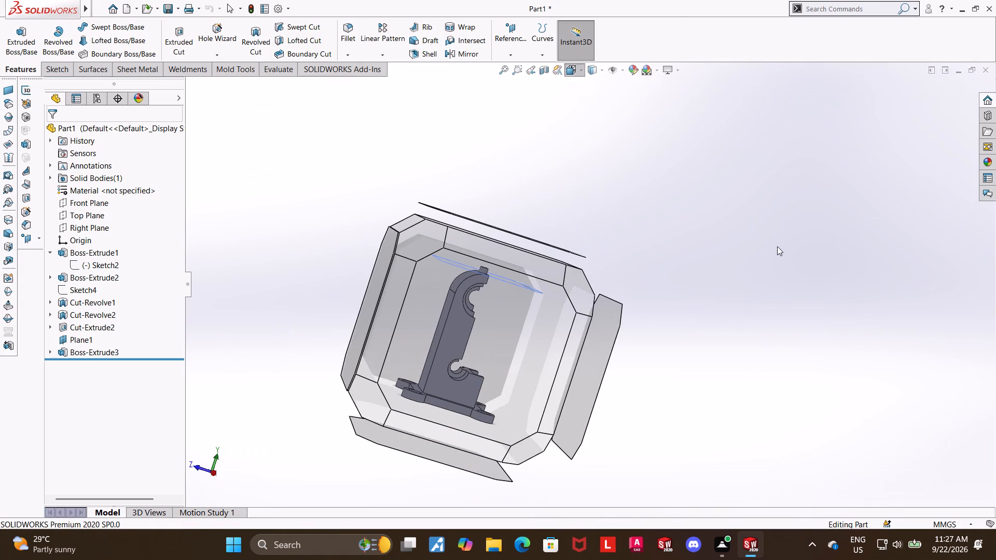
middle_click_drag(706, 240, 672, 258)
scroll(682, 248, "up", 6)
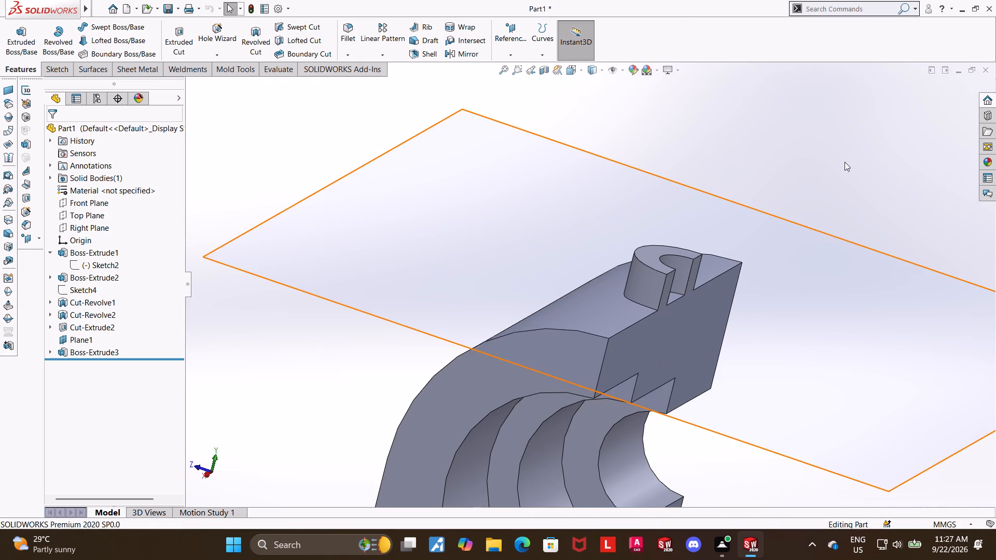
middle_click_drag(845, 162, 811, 201)
scroll(806, 204, "up", 1)
left_click(768, 300)
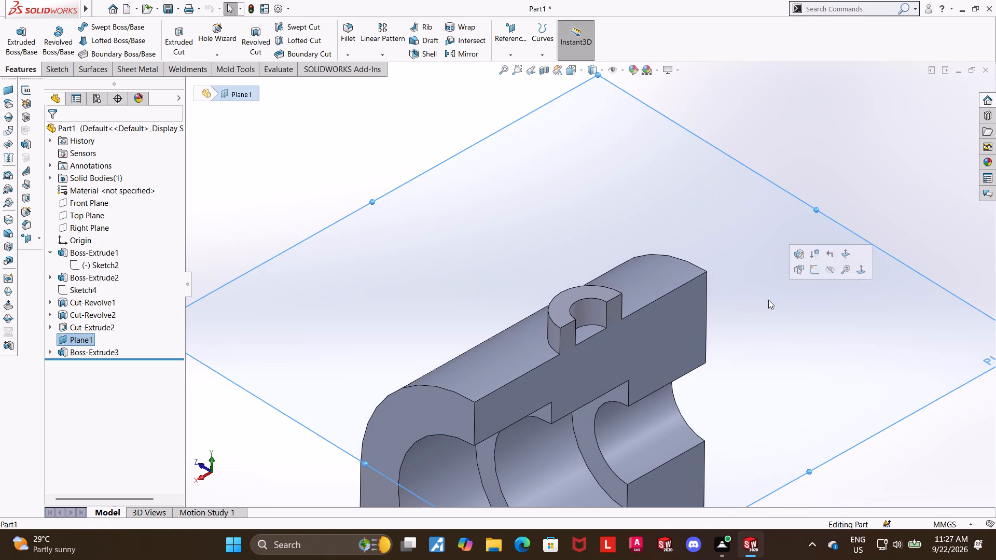
left_click(815, 275)
left_click(109, 367)
left_click(127, 355)
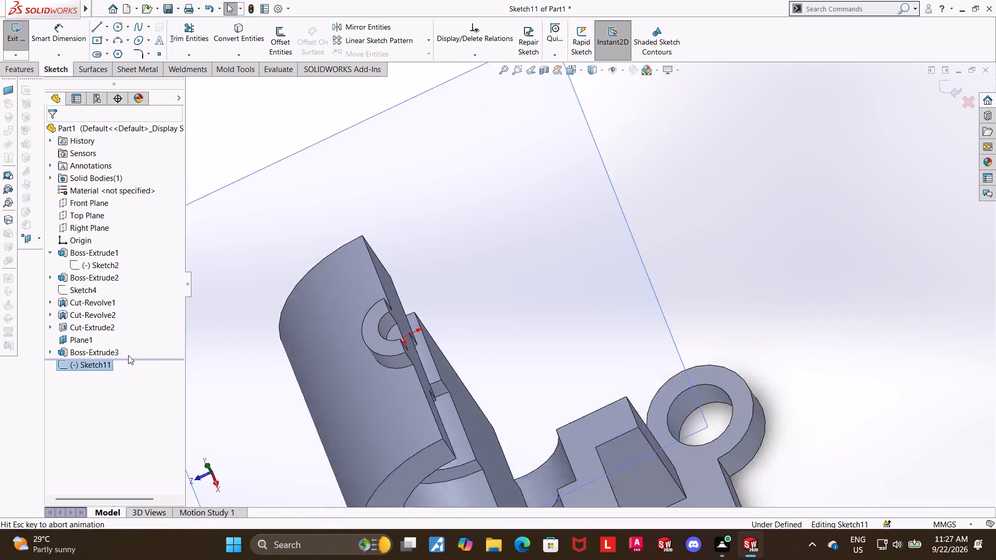
scroll(626, 290, "down", 5)
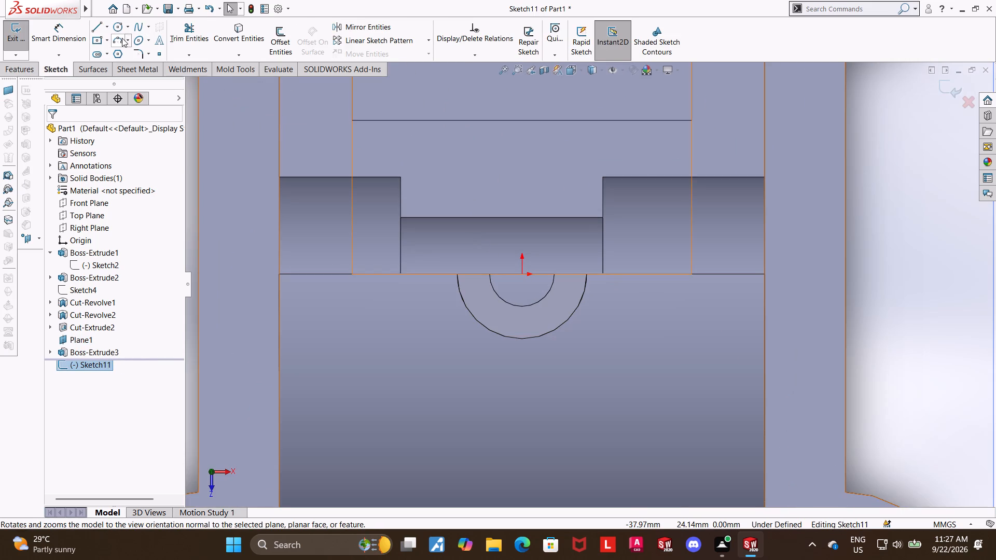
Sketch a closed half-circle of 4 mm radius along the boss's inner arc, with a straight line joining the arc ends.
left_click(122, 38)
scroll(560, 279, "down", 2)
left_click(462, 272)
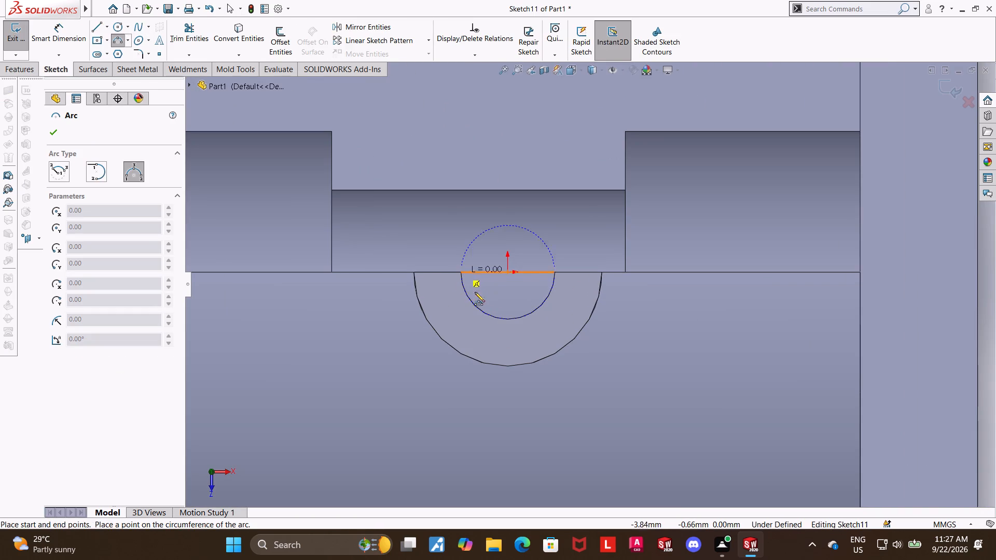
left_click(555, 273)
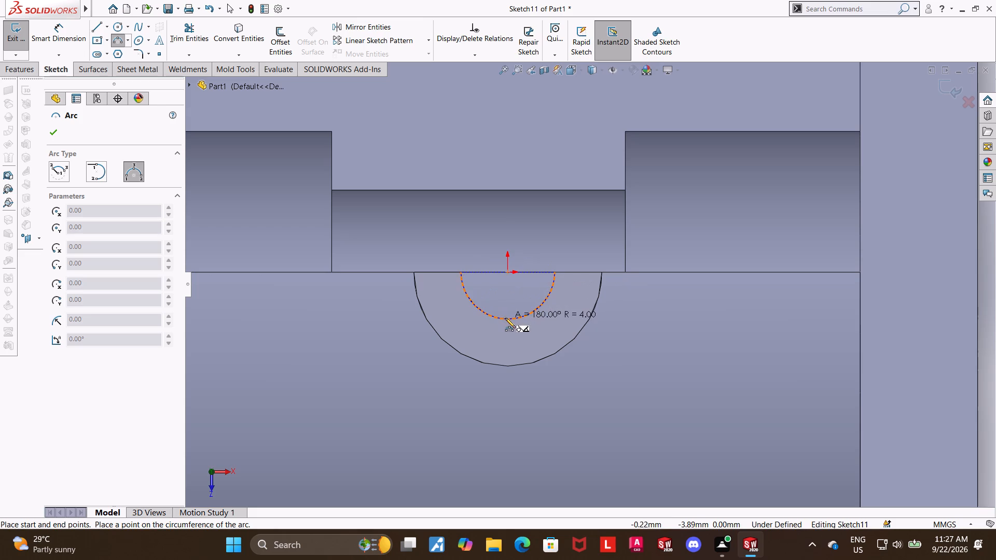
left_click(505, 318)
key("Escape")
key("Escape")
left_click(98, 31)
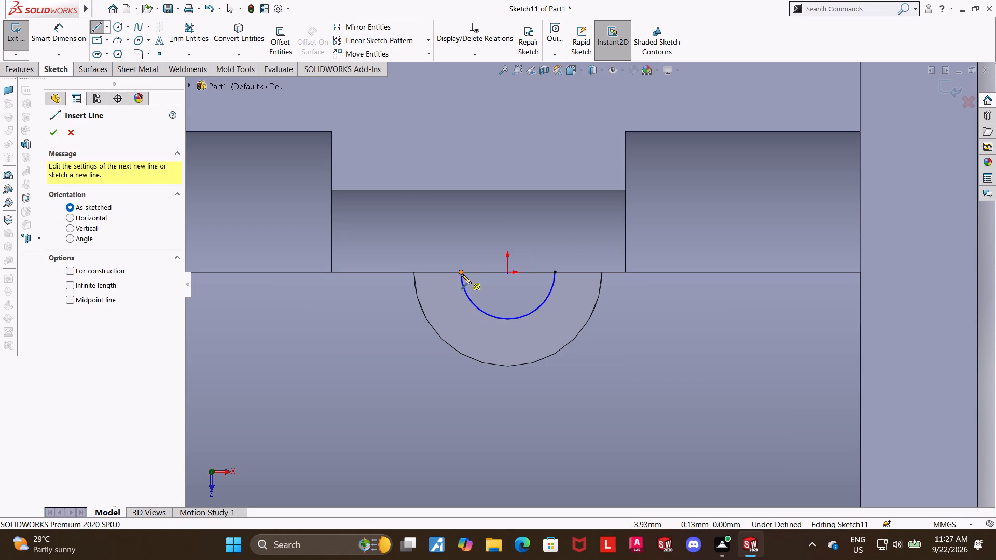
left_click(461, 274)
left_click(555, 273)
key("Escape")
key("Escape")
key("Escape")
key("Escape")
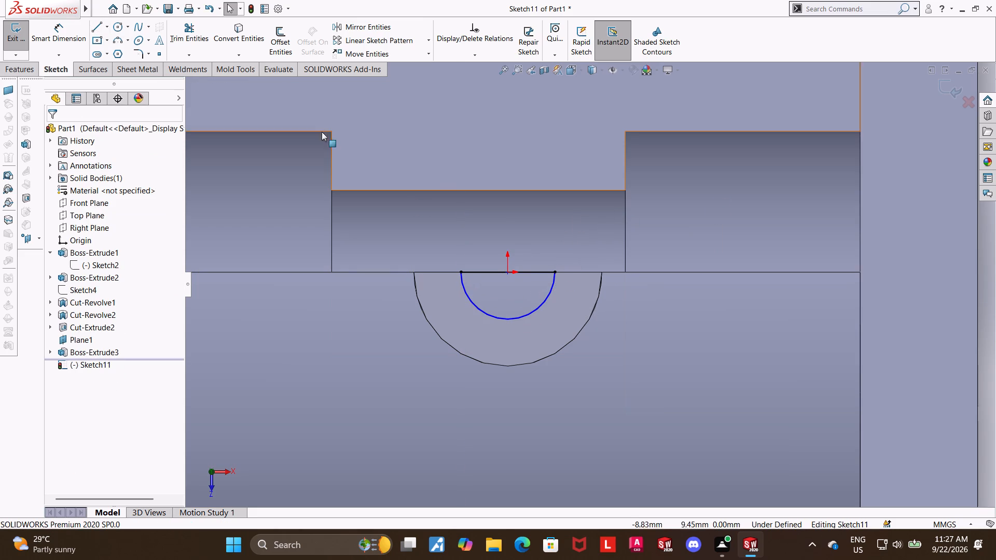
Add a radius dimension to the half-circle arc.
left_click(64, 31)
left_click(526, 313)
left_click(537, 339)
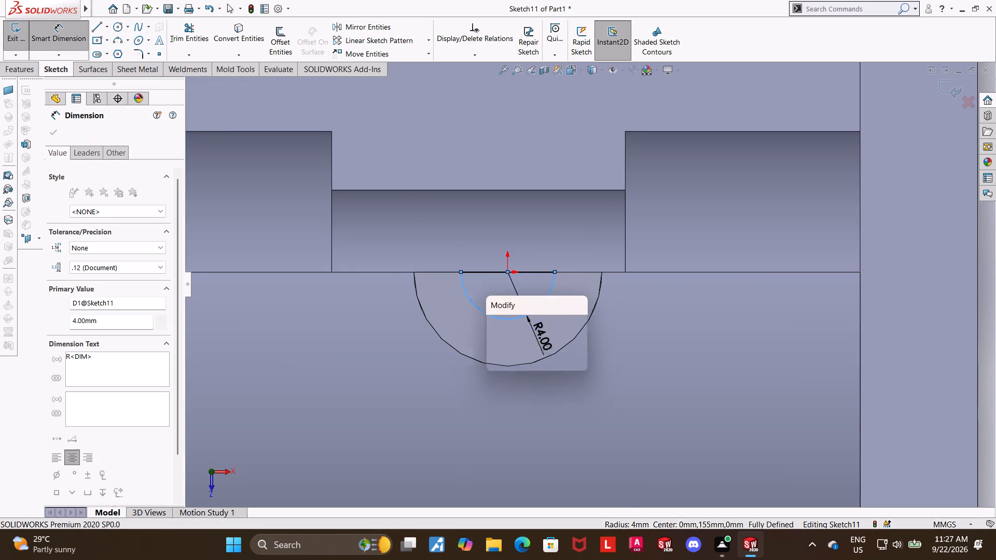
left_click(493, 329)
left_click(493, 329)
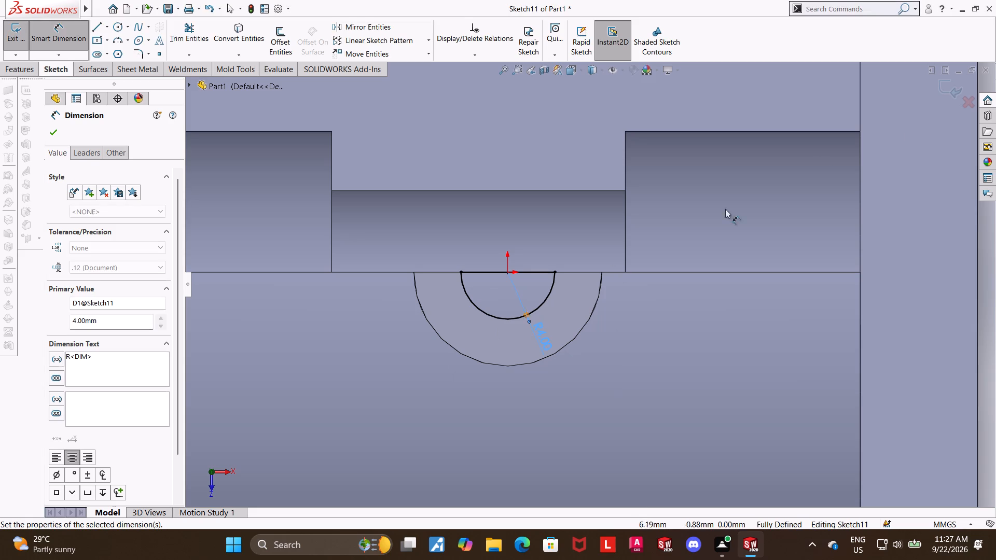
Finish the sketch and cut-extrude the half-circle up to the surface of the middle step of the upper stepped bore.
left_click(948, 89)
scroll(754, 198, "up", 4)
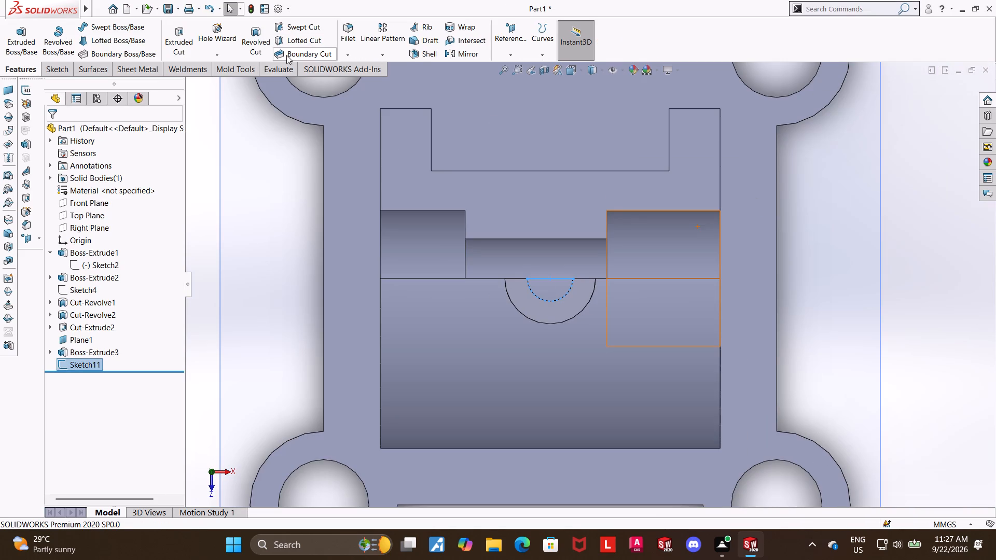
left_click(190, 39)
middle_click_drag(773, 230, 849, 220)
scroll(844, 226, "up", 6)
scroll(784, 227, "up", 1)
middle_click_drag(703, 215, 760, 273)
scroll(861, 200, "down", 2)
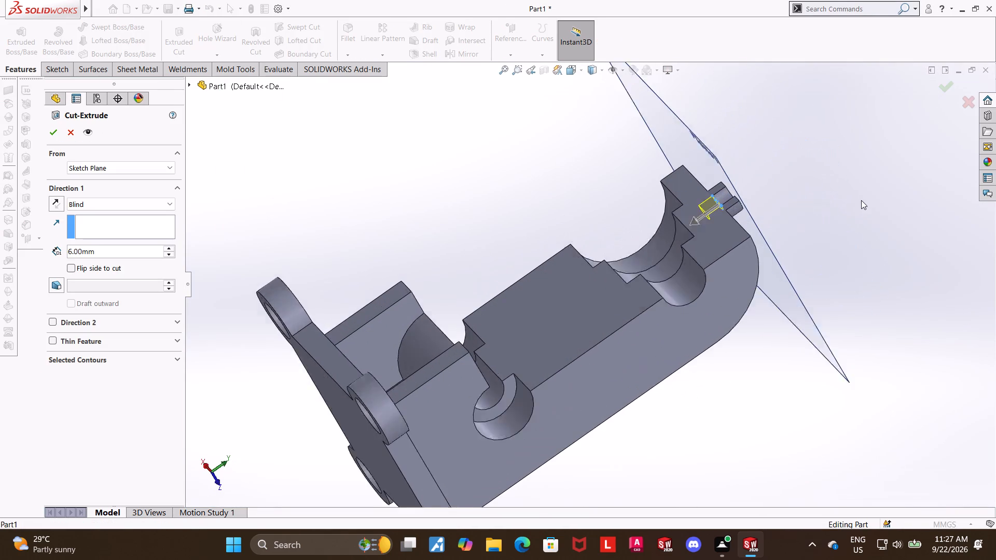
scroll(861, 200, "down", 2)
scroll(722, 196, "down", 2)
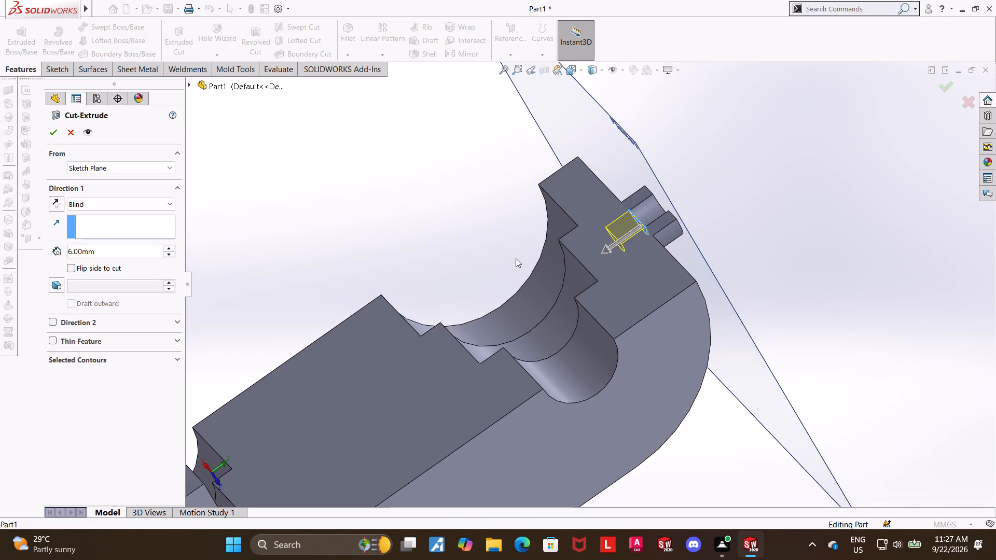
left_click(108, 251)
left_click(100, 205)
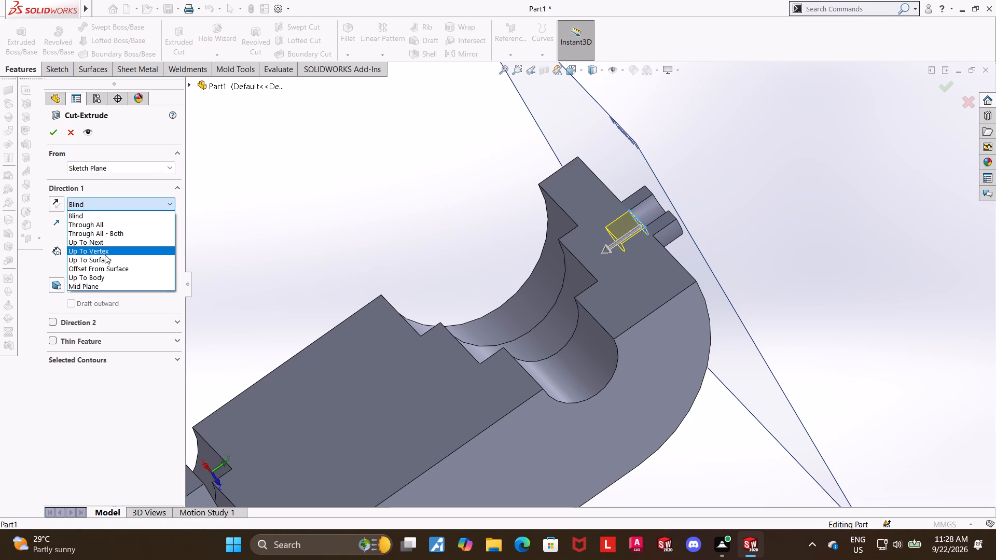
left_click(105, 258)
middle_click_drag(347, 201, 361, 194)
left_click(564, 276)
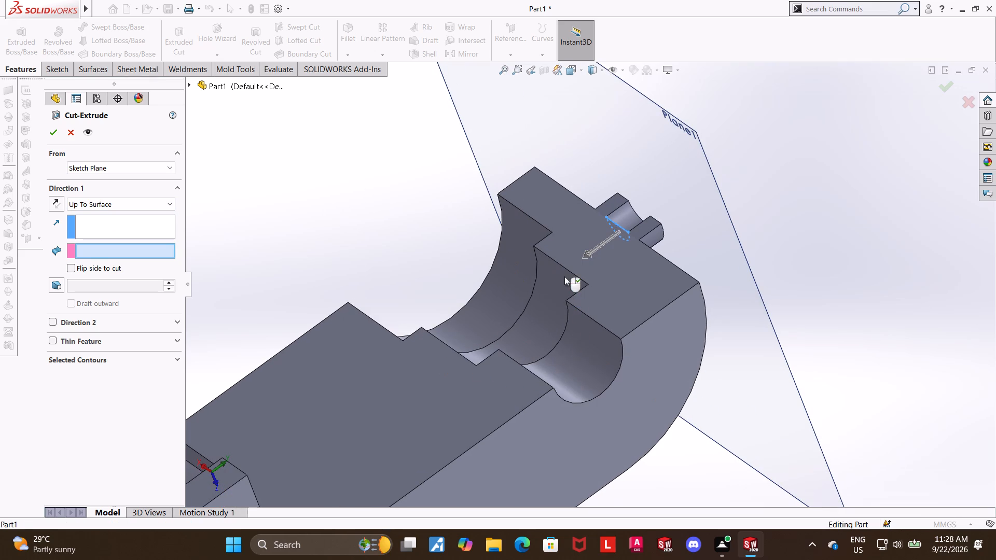
left_click(48, 138)
left_click(902, 204)
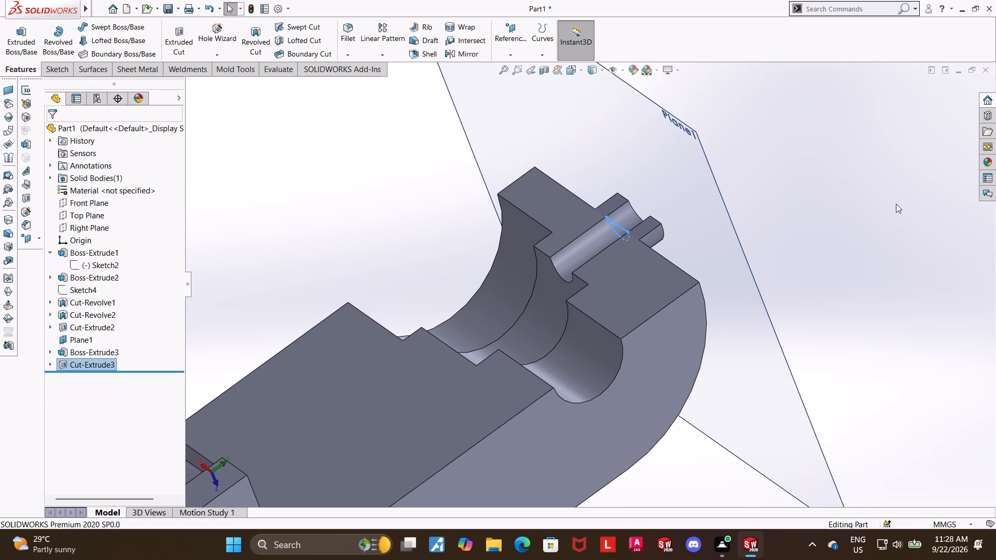
Hide the reference plane display so only the solid part is shown.
middle_click_drag(785, 229, 818, 245)
scroll(736, 230, "up", 6)
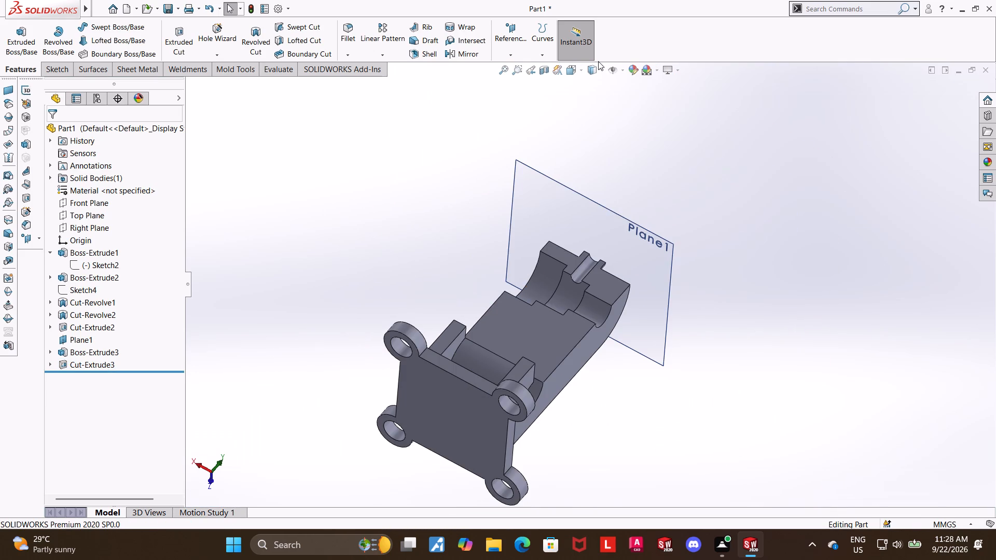
left_click(616, 70)
Examine the completed part from the side and in isometric view.
middle_click_drag(613, 126, 680, 271)
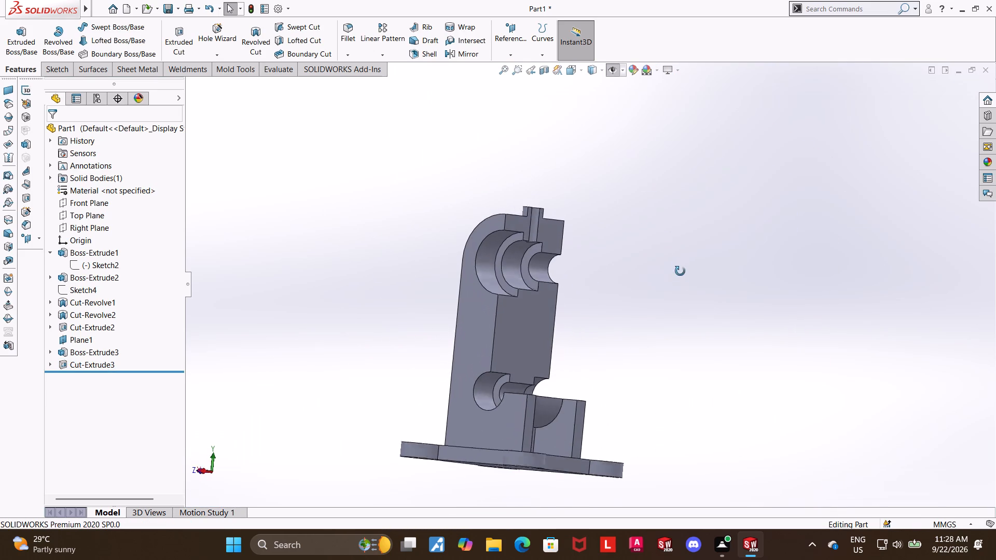
middle_click_drag(680, 271, 681, 277)
left_click(569, 70)
left_click(479, 261)
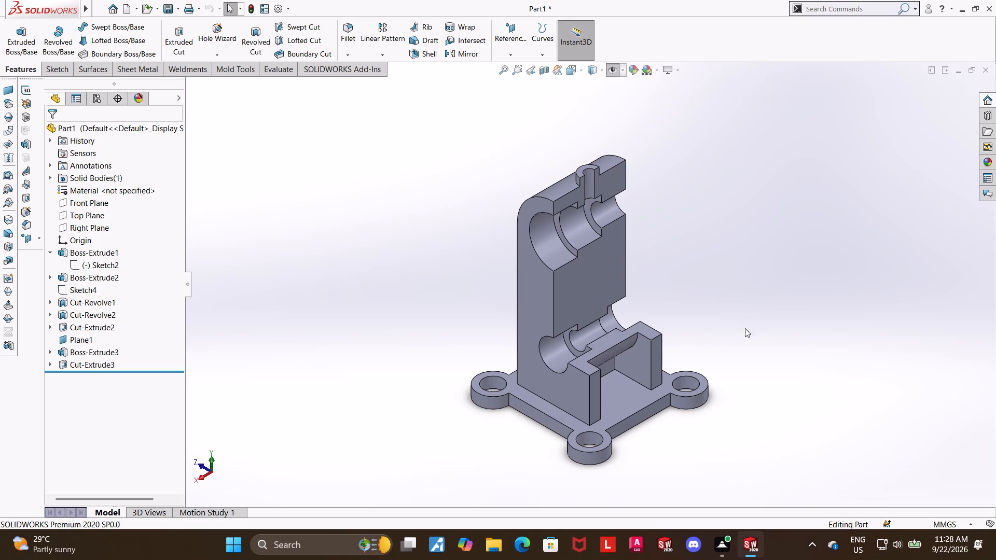
scroll(649, 378, "down", 1)
scroll(563, 336, "down", 1)
scroll(563, 336, "up", 1)
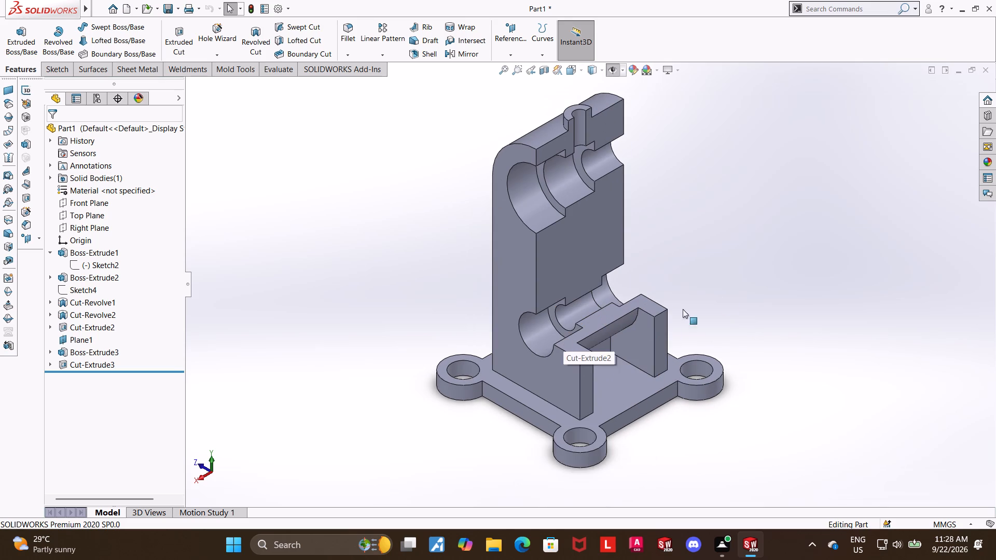
scroll(762, 277, "down", 1)
scroll(711, 283, "up", 1)
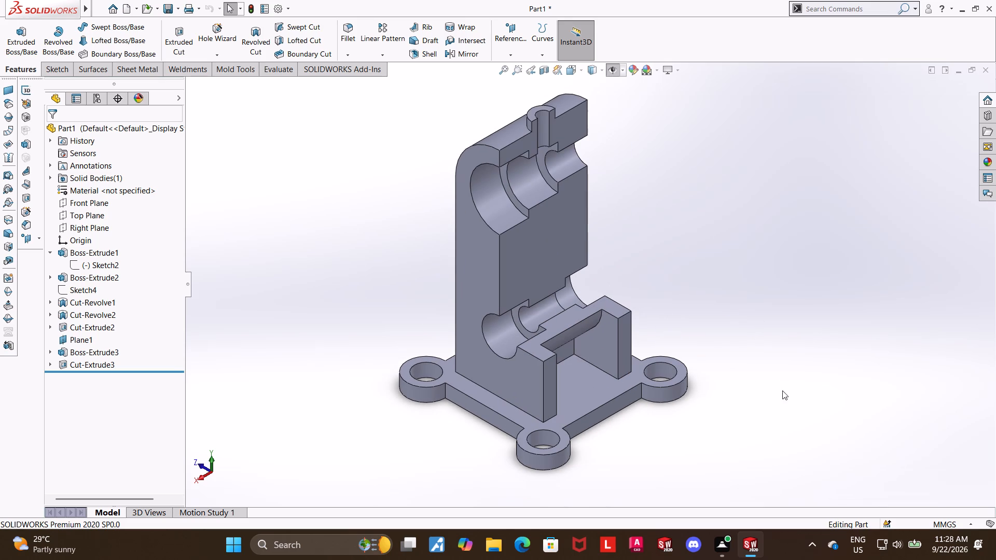
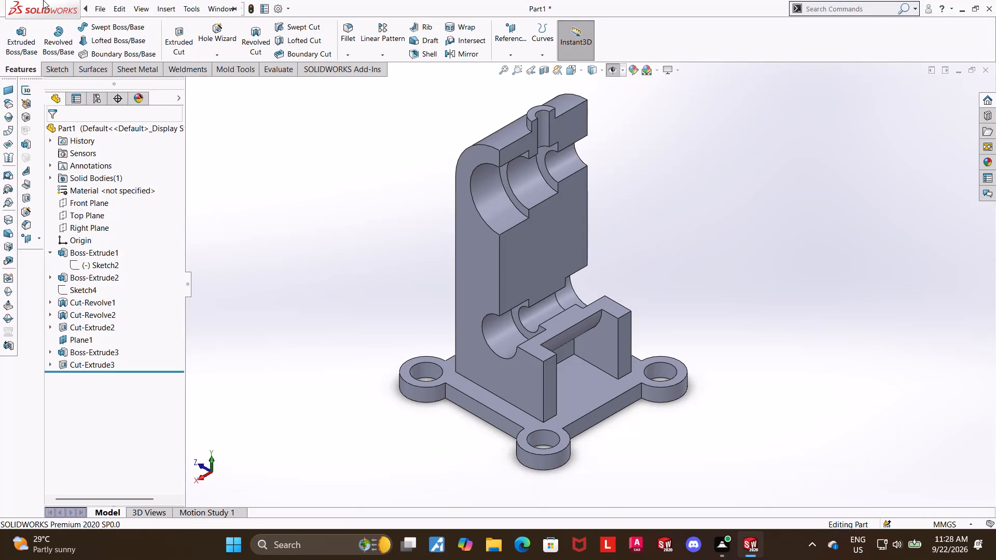
Save the part in the Downloads folder under the name Axis Alignment tower.
left_click(126, 138)
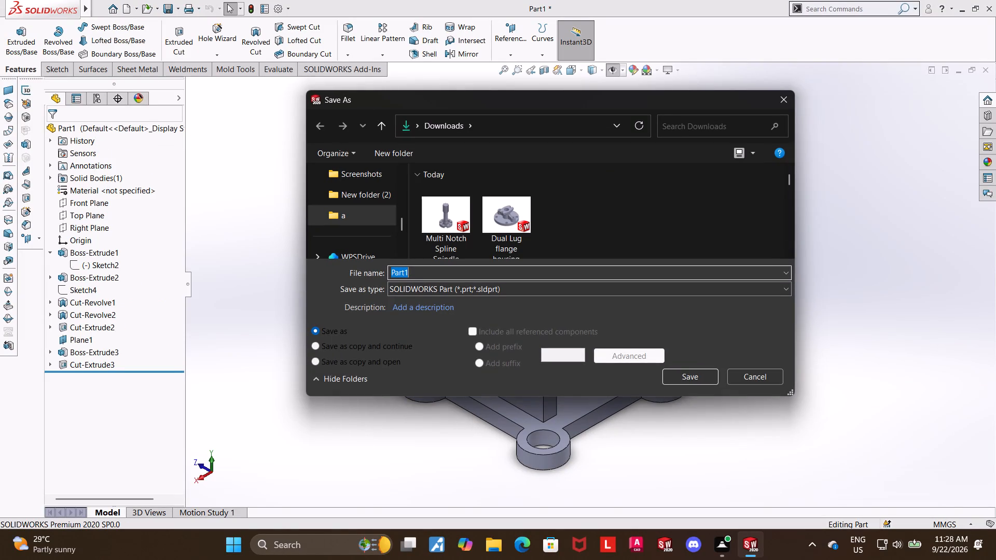
type("XIS")
key("space")
key("BackSpace")
key("BackSpace")
key("BackSpace")
key("BackSpace")
key("BackSpace")
type("ignment tower")
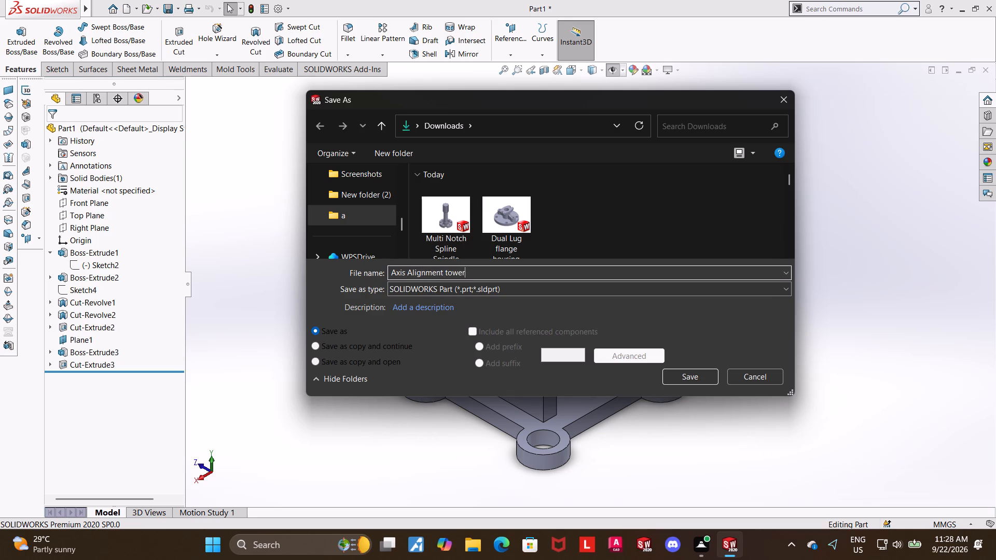
key("space")
left_click(702, 374)
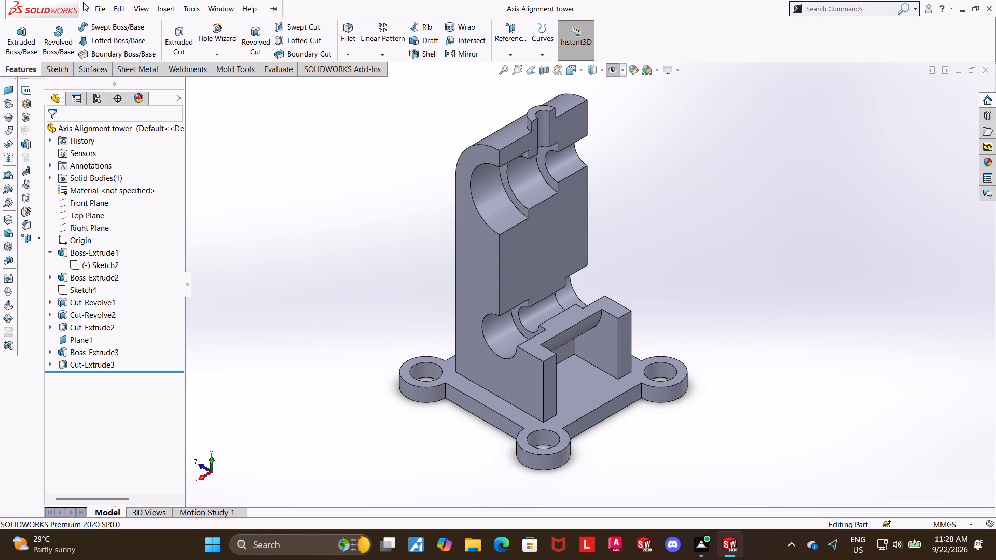
Save a PDF version of the Axis Alignment tower part.
left_click(131, 138)
left_click(442, 290)
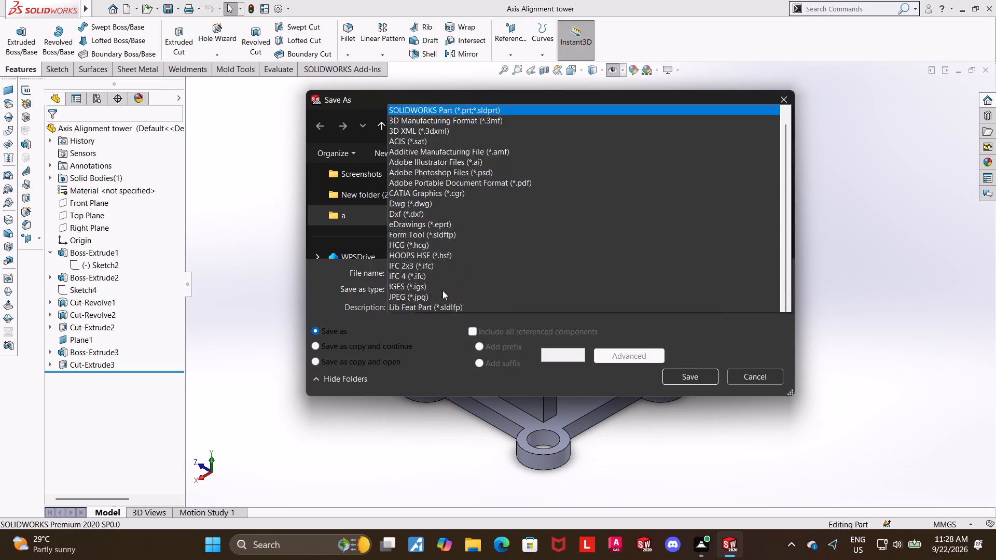
left_click(510, 79)
left_click(679, 396)
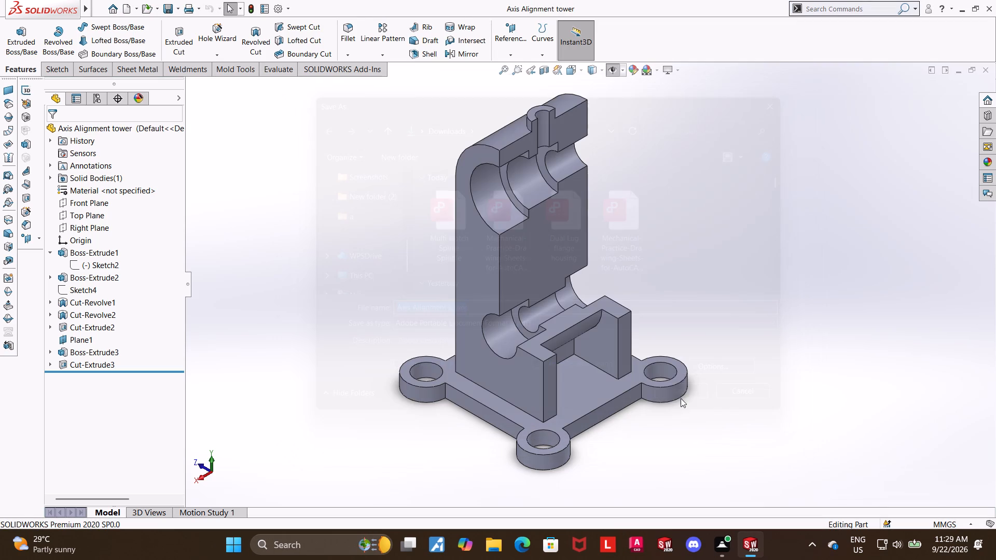